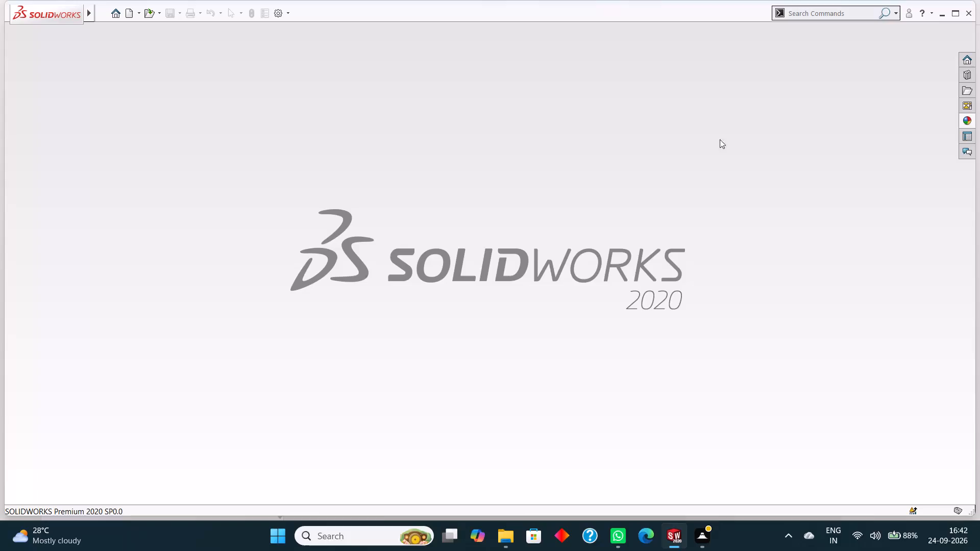
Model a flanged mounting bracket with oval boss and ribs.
Create a new part document.
{"action": "left_click", "coordinate": [137, 10]}
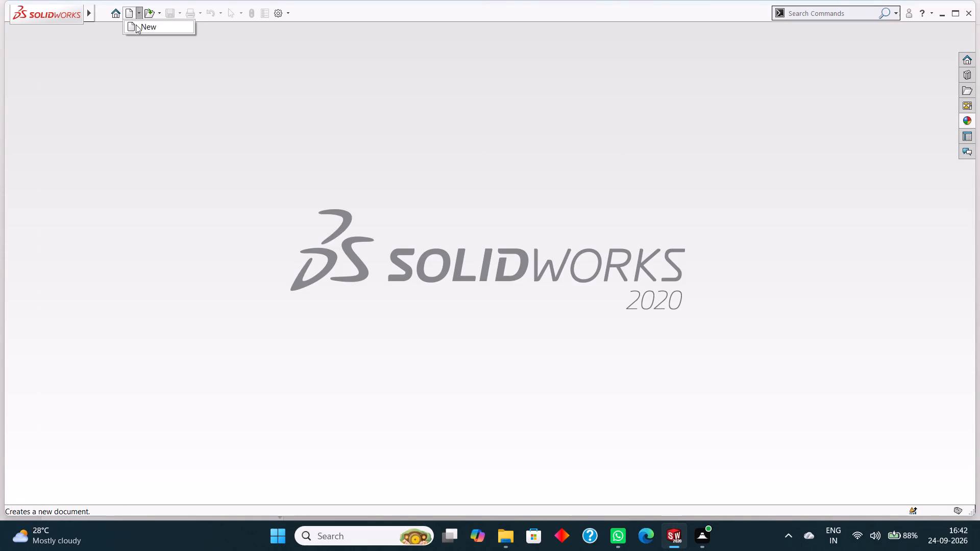
{"action": "left_click", "coordinate": [138, 29]}
{"action": "left_click", "coordinate": [261, 257]}
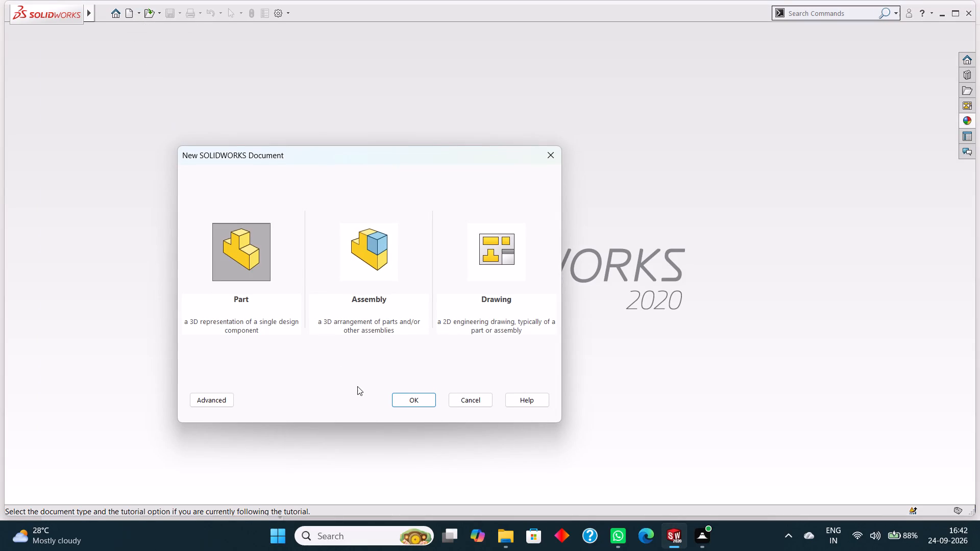
{"action": "left_click", "coordinate": [411, 403]}
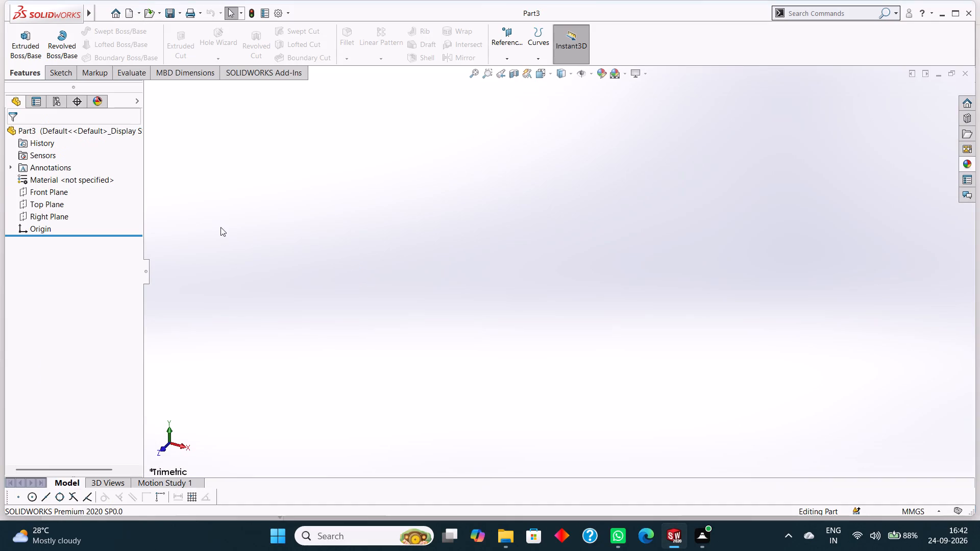
On the Front Plane, sketch a closed rectangle of lines from the origin, 100 mm wide and 50 mm high.
{"action": "left_click", "coordinate": [52, 191]}
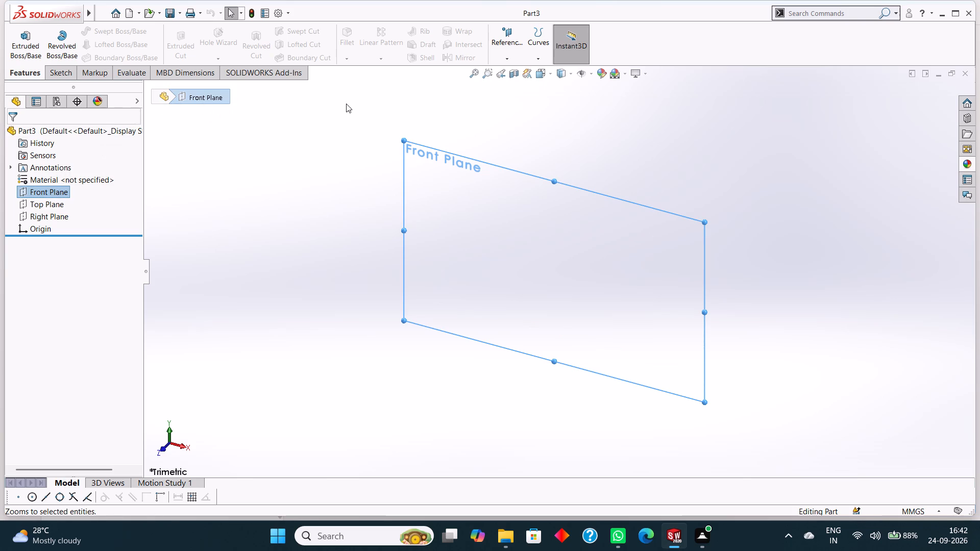
{"action": "left_click", "coordinate": [53, 73]}
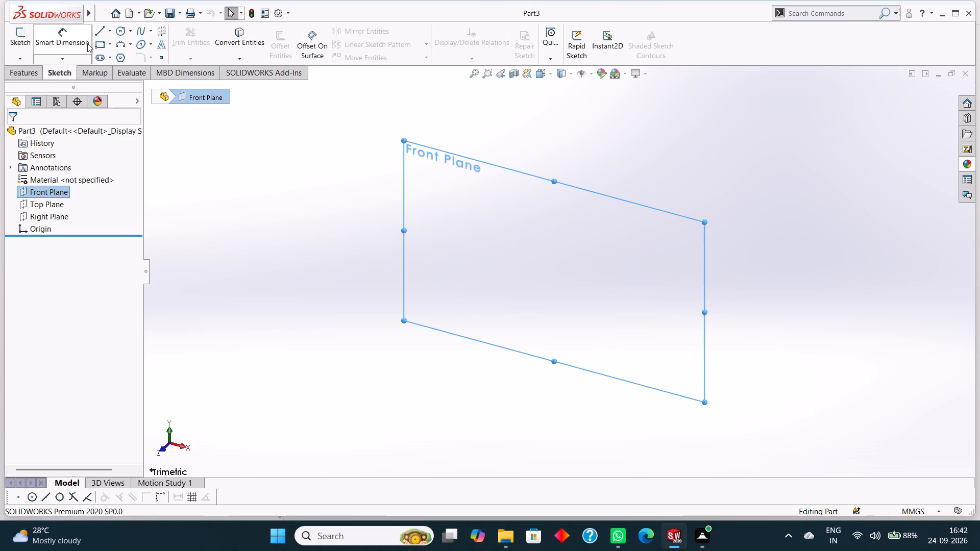
{"action": "left_click", "coordinate": [96, 31]}
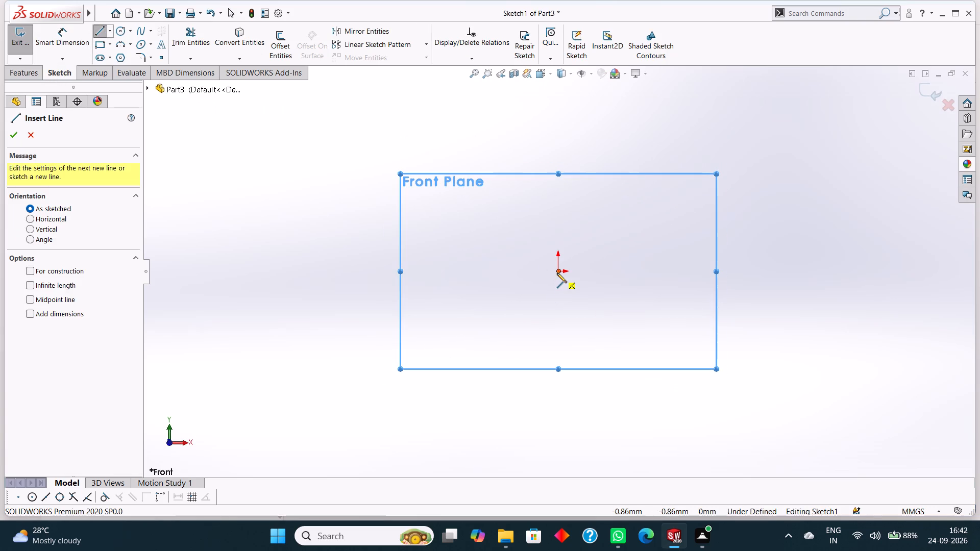
{"action": "left_click", "coordinate": [557, 271]}
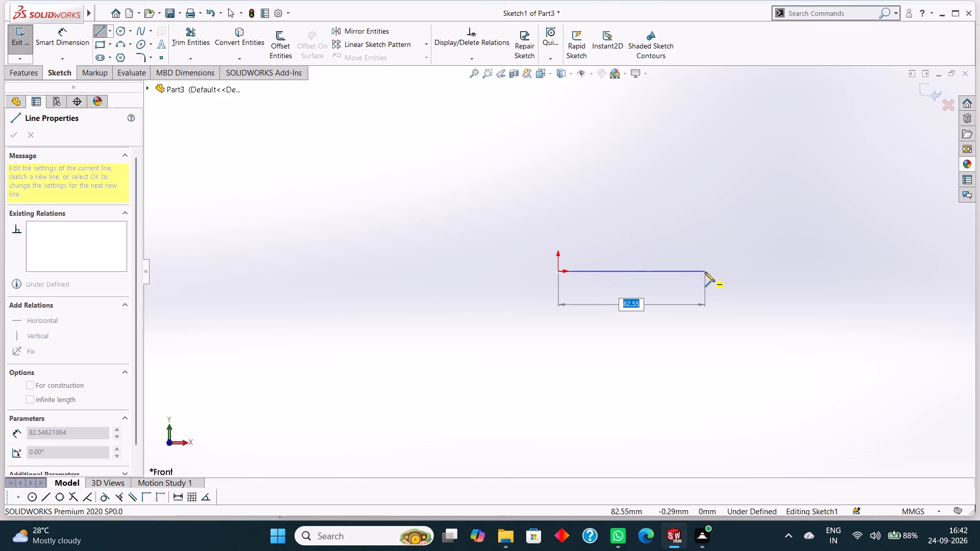
{"action": "type", "text": "100"}
{"action": "key", "text": "Return"}
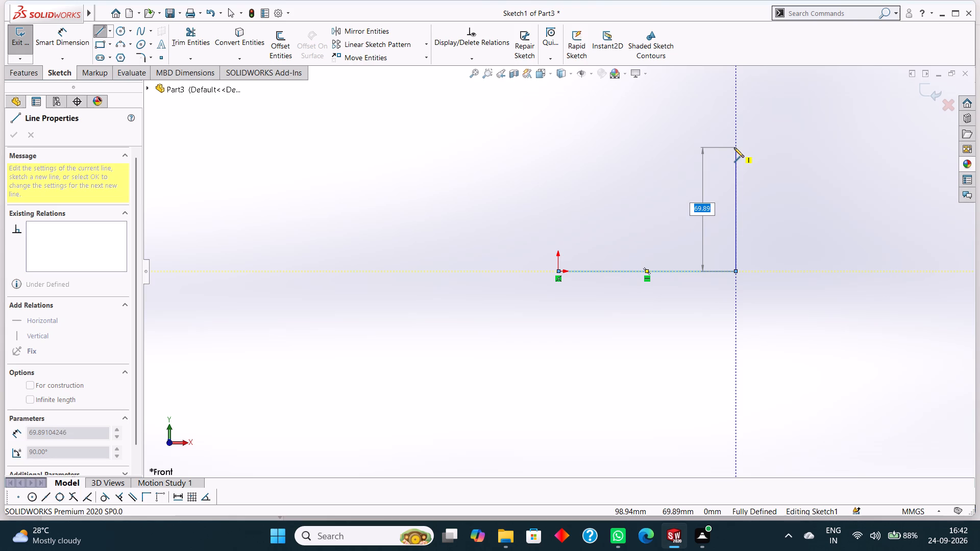
{"action": "type", "text": "50"}
{"action": "key", "text": "Return"}
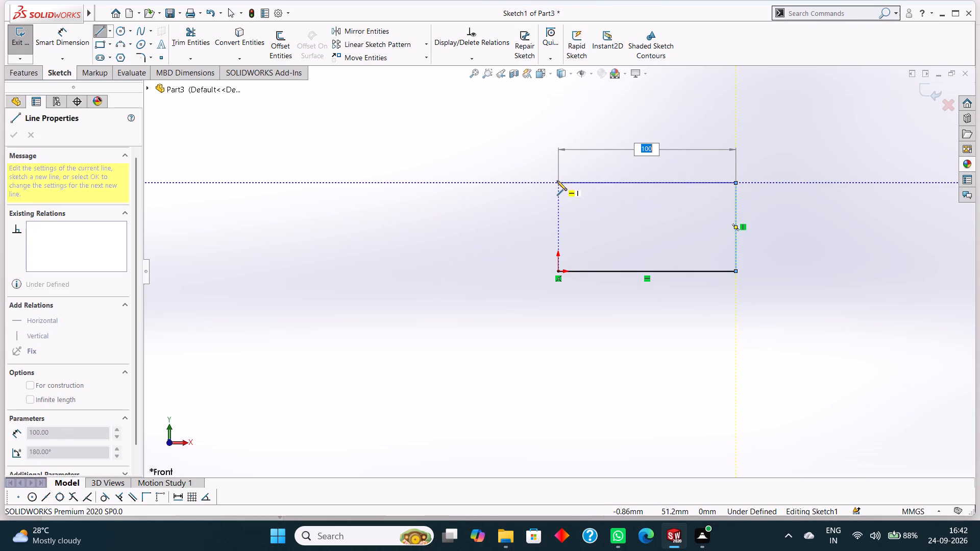
{"action": "left_click", "coordinate": [557, 182]}
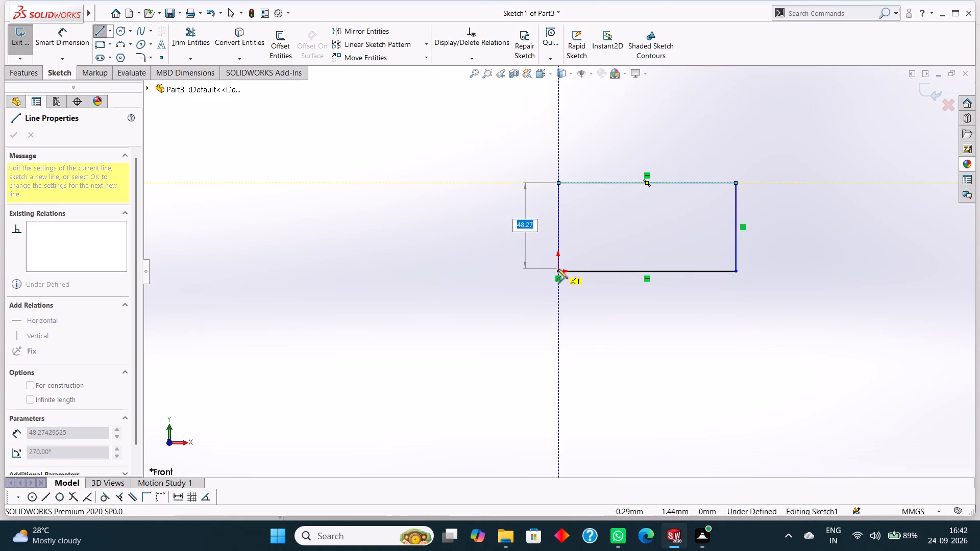
{"action": "left_click", "coordinate": [557, 271]}
{"action": "right_click", "coordinate": [480, 247]}
{"action": "left_click", "coordinate": [488, 255]}
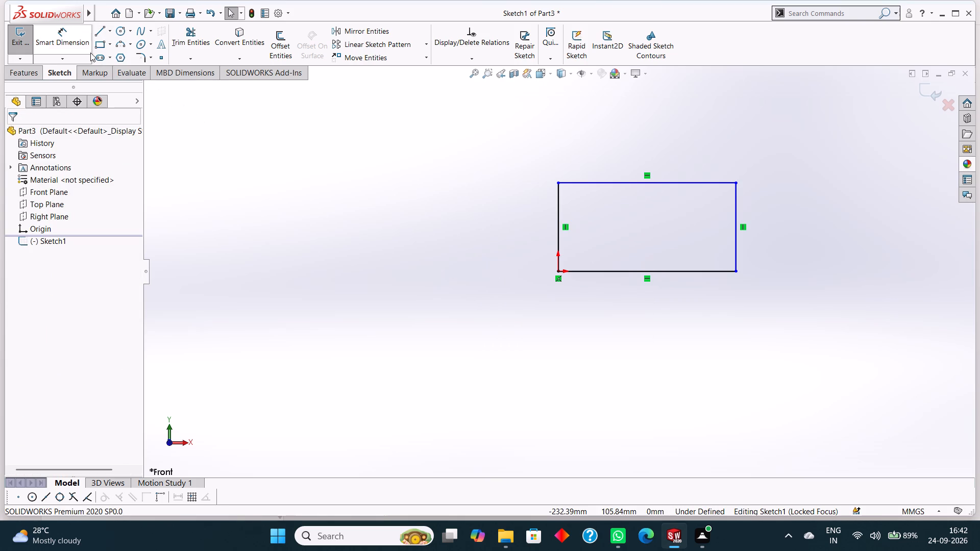
Add Smart Dimensions of 100 mm to the rectangle's bottom edge and 50 mm to its right edge.
{"action": "left_click", "coordinate": [76, 35]}
{"action": "left_click", "coordinate": [678, 274]}
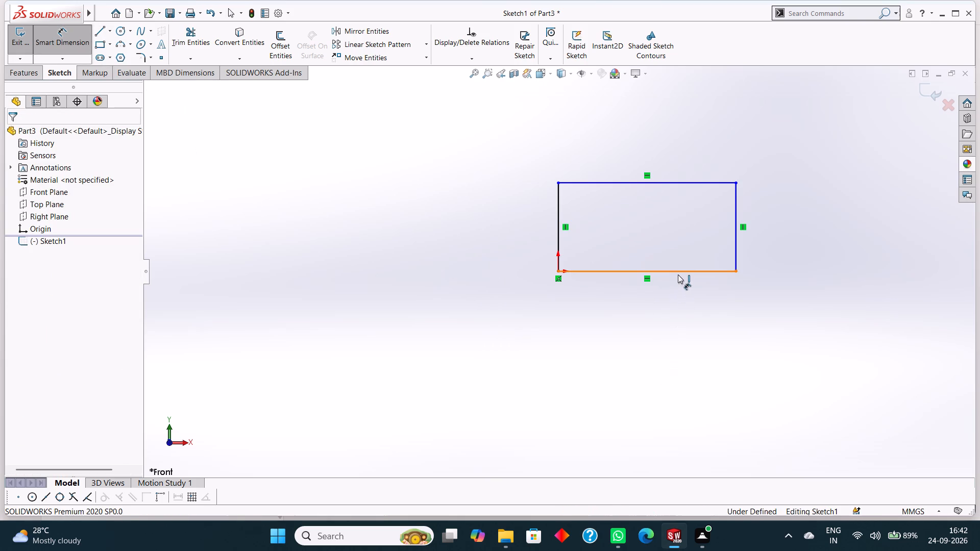
{"action": "left_click", "coordinate": [674, 312]}
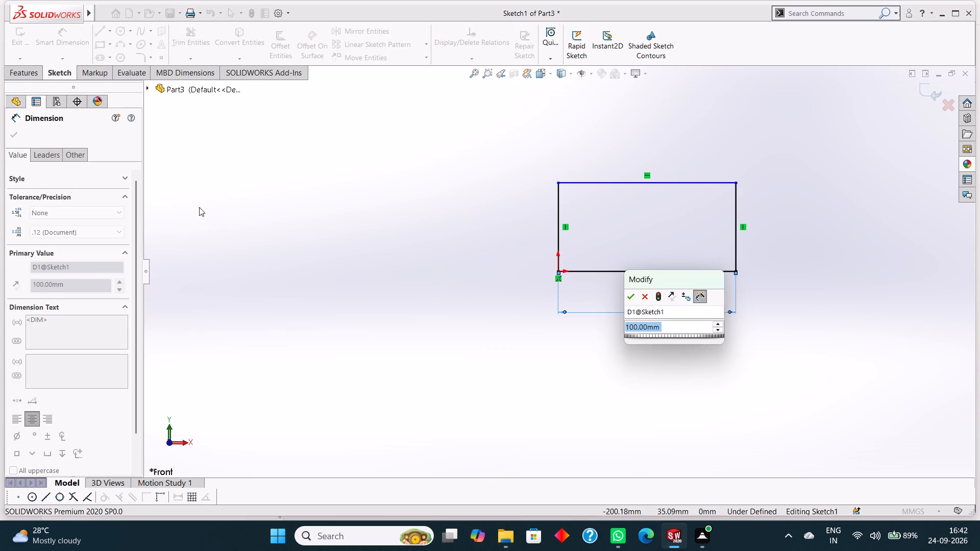
{"action": "left_click", "coordinate": [627, 298]}
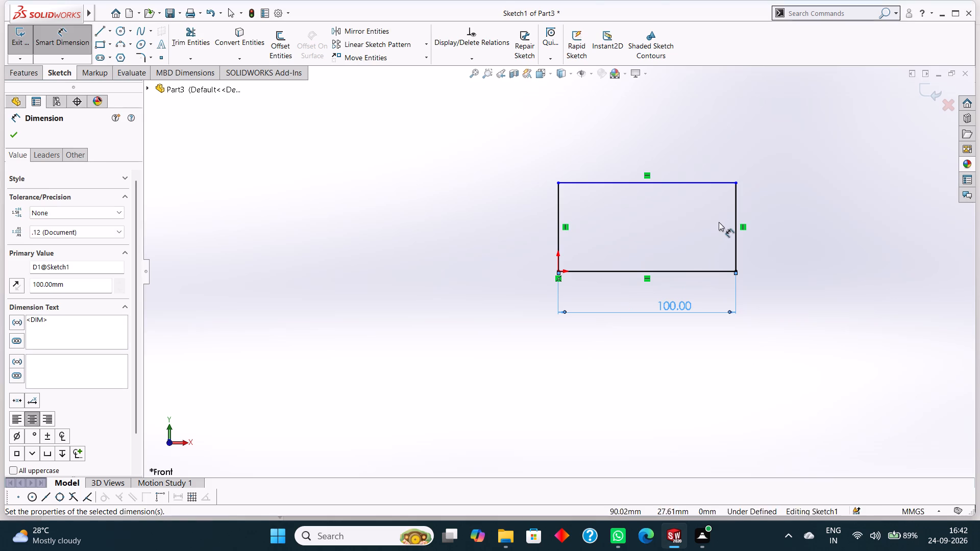
{"action": "left_click", "coordinate": [736, 197]}
{"action": "left_click", "coordinate": [764, 203]}
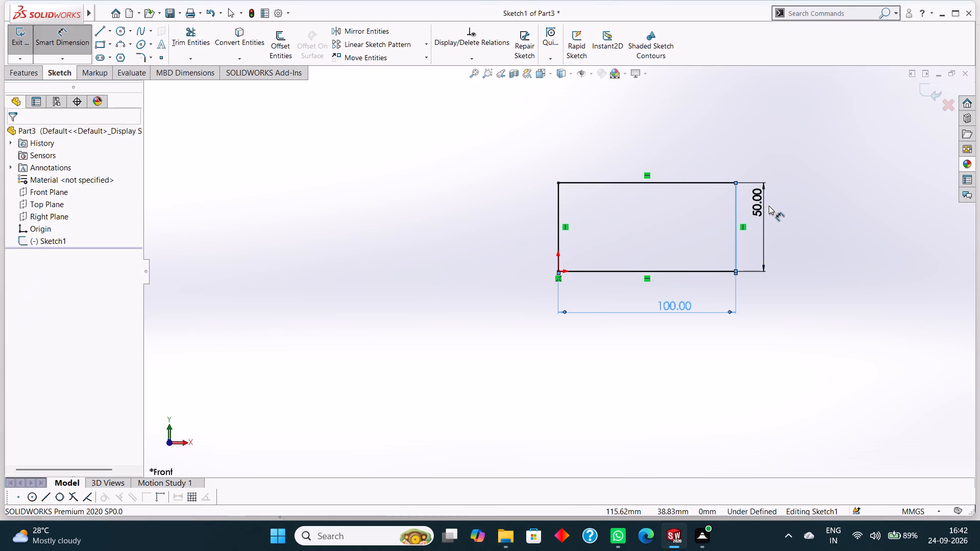
{"action": "left_click", "coordinate": [717, 191]}
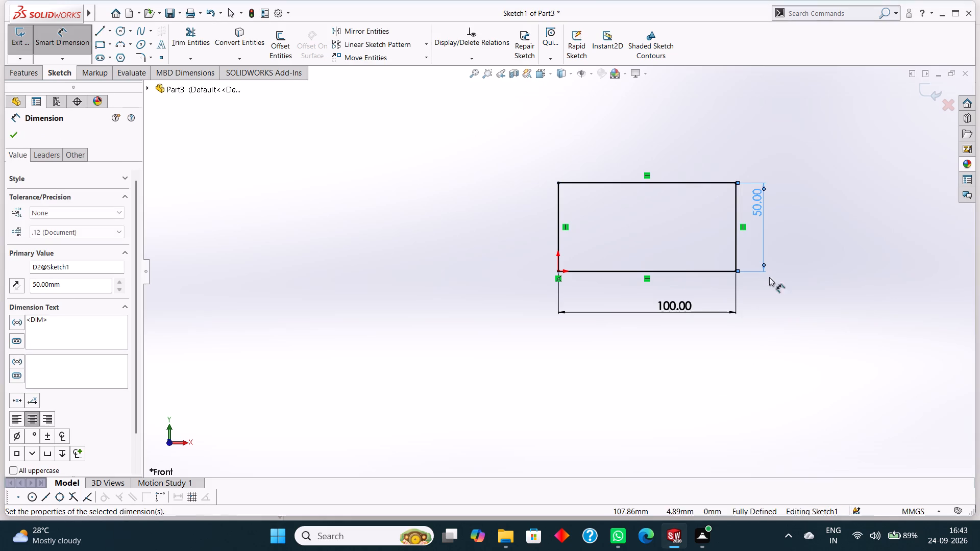
{"action": "left_click", "coordinate": [13, 134]}
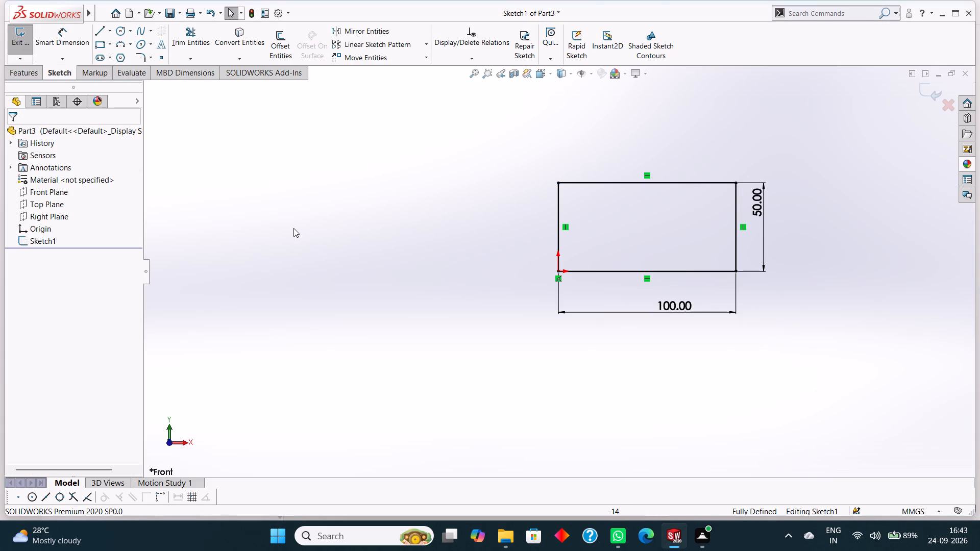
Extrude the rectangle as a boss with a blind depth of 10 mm.
{"action": "left_click", "coordinate": [23, 80]}
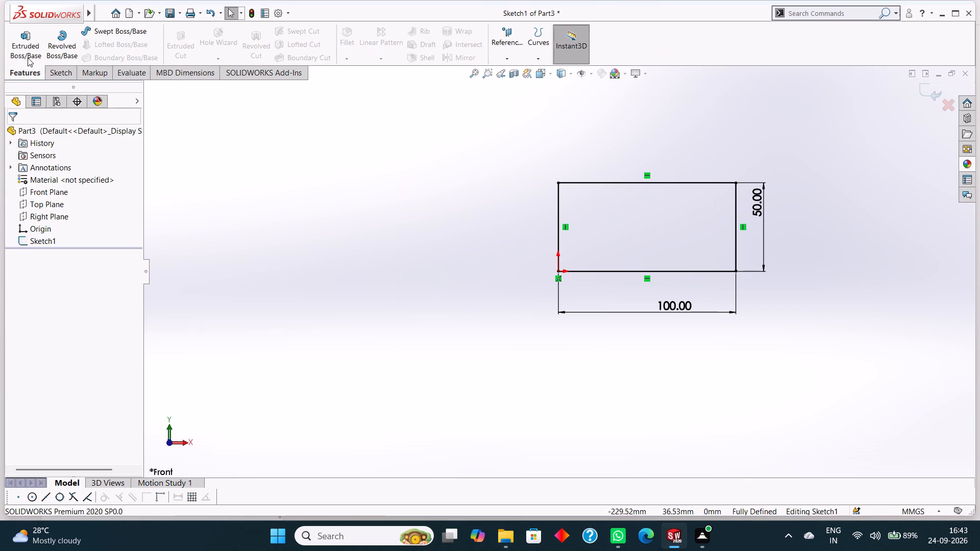
{"action": "left_click", "coordinate": [29, 52]}
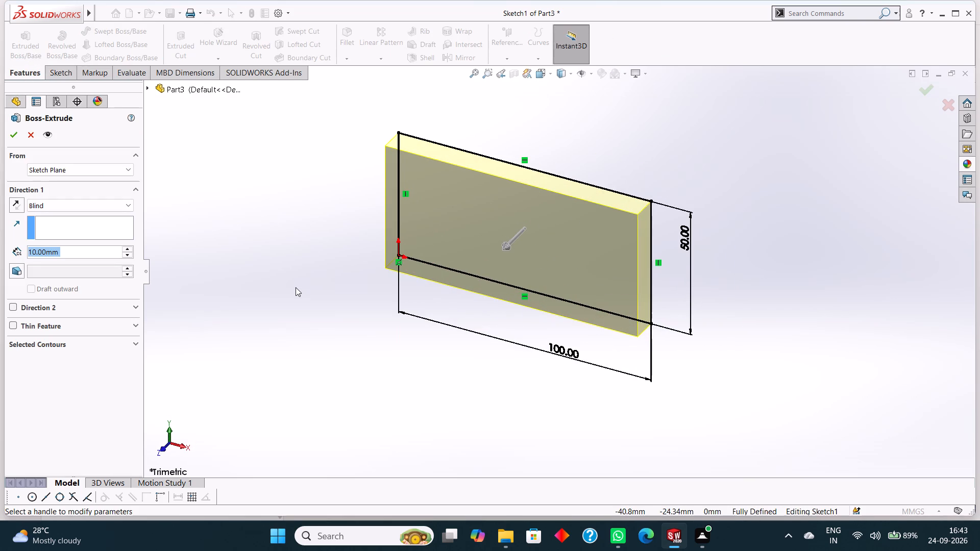
{"action": "left_click", "coordinate": [9, 135]}
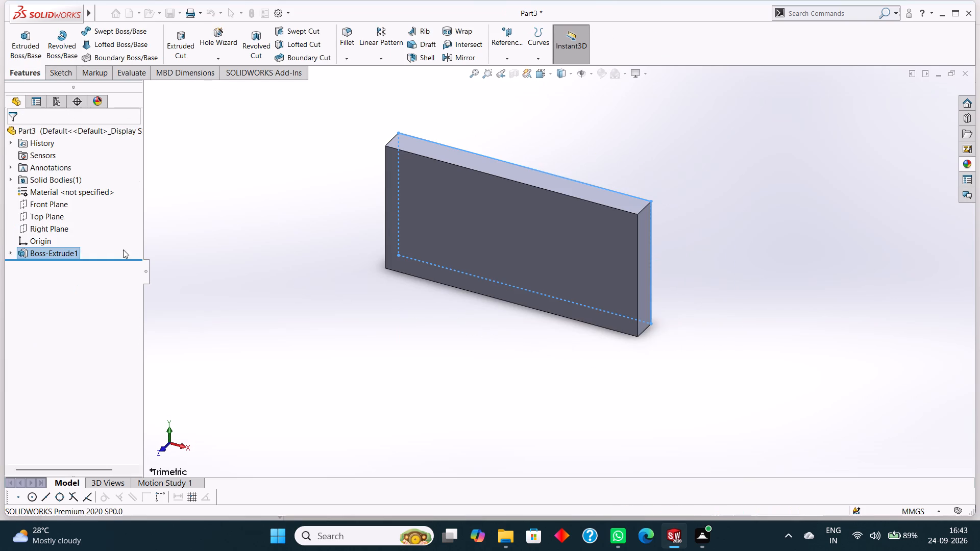
{"action": "left_click", "coordinate": [203, 303]}
Open a new sketch on the plate's large front face, viewed face-on.
{"action": "left_click", "coordinate": [433, 213]}
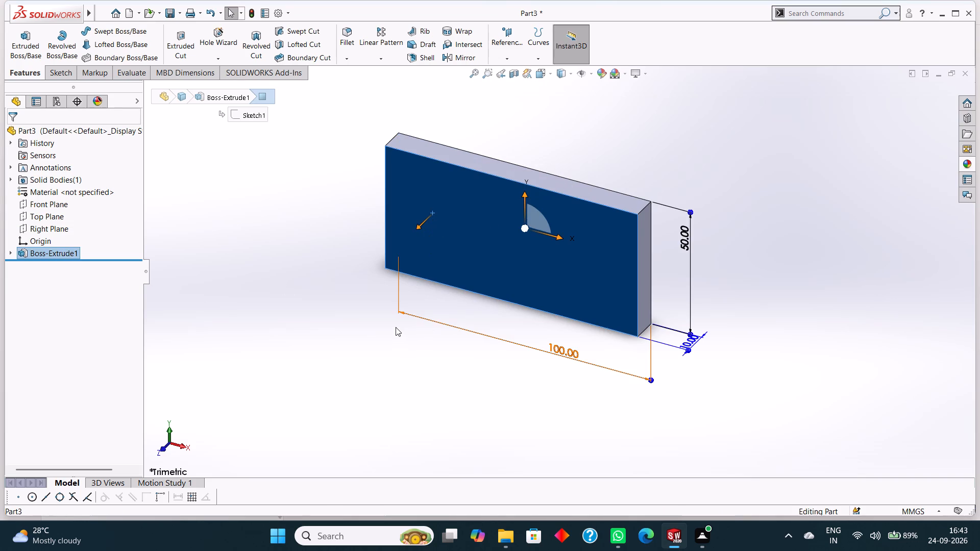
{"action": "key", "text": "ctrl+8"}
{"action": "right_click", "coordinate": [499, 195]}
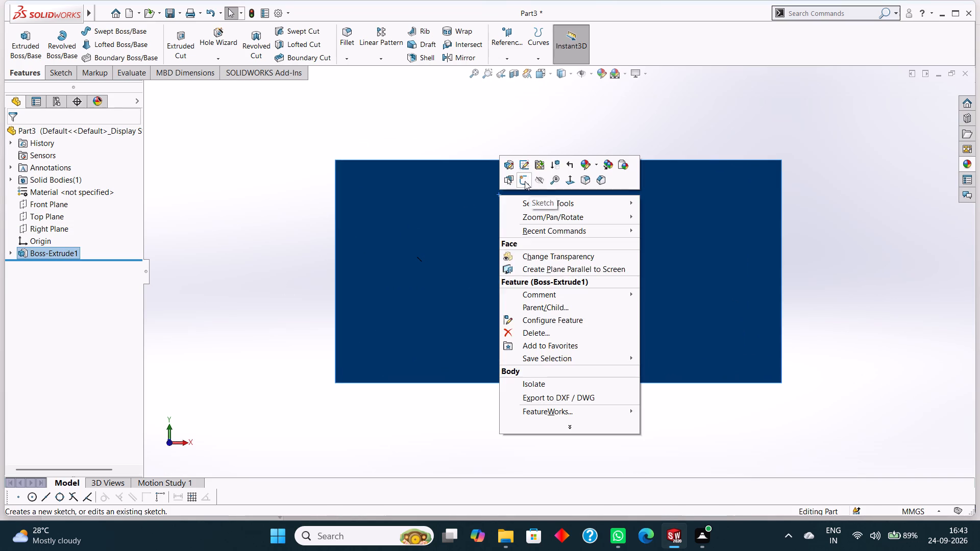
{"action": "left_click", "coordinate": [525, 181]}
{"action": "key", "text": "Escape"}
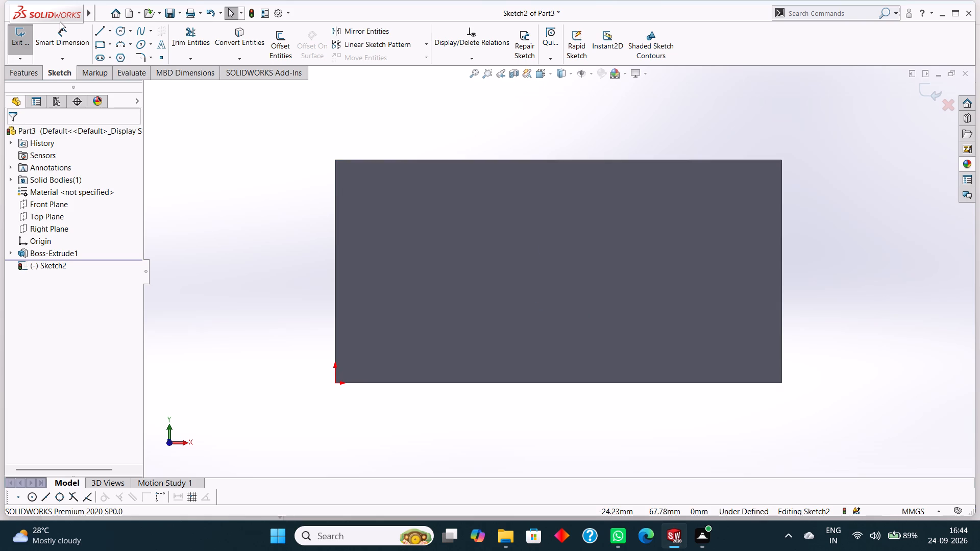
Sketch a vertical centerpoint straight slot at the face's center, 15 mm from center to arc center and about 8 mm wide.
{"action": "left_click", "coordinate": [109, 54]}
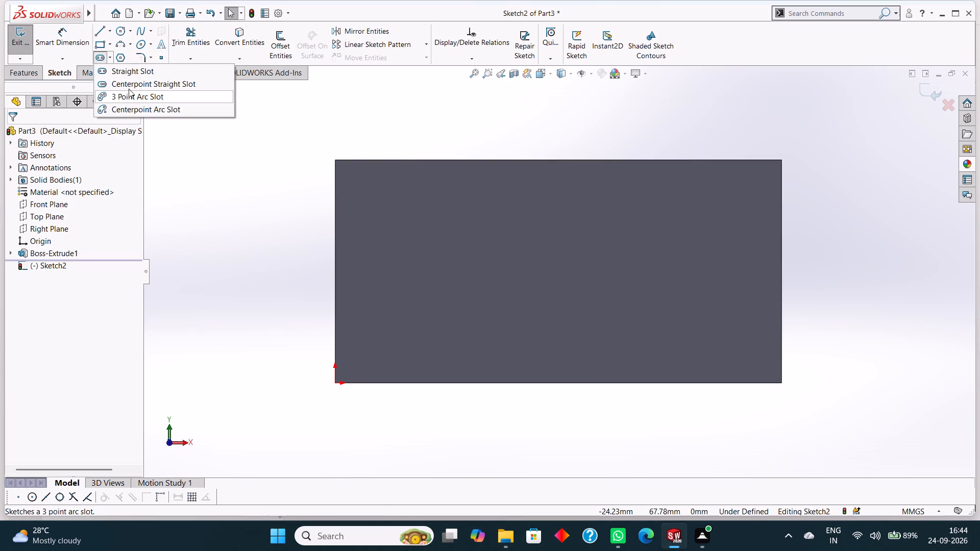
{"action": "left_click", "coordinate": [133, 72]}
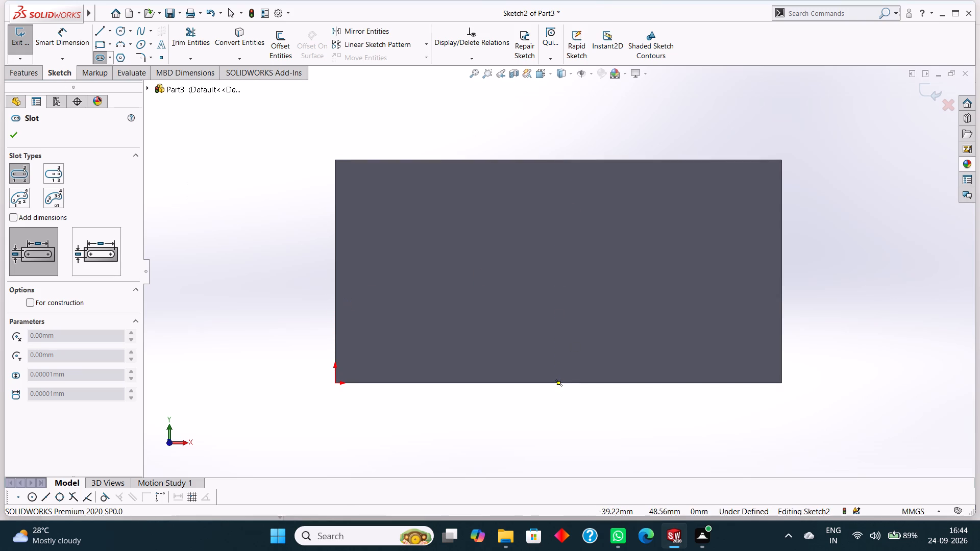
{"action": "left_click", "coordinate": [111, 60]}
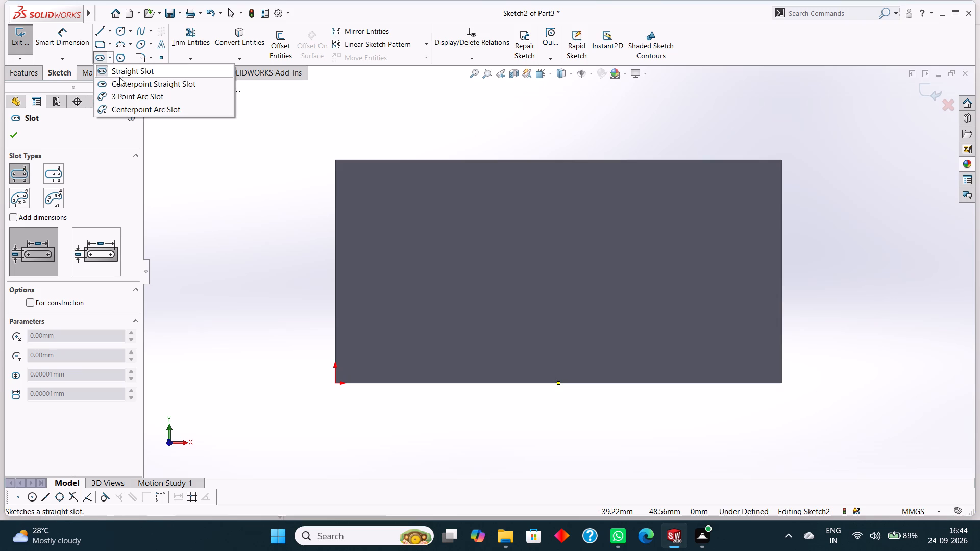
{"action": "left_click", "coordinate": [125, 85]}
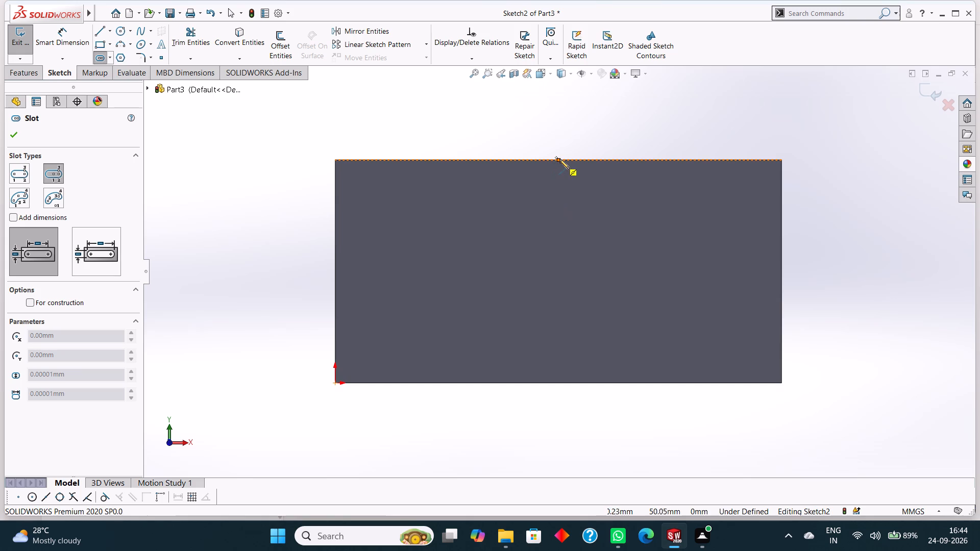
{"action": "left_click", "coordinate": [560, 271]}
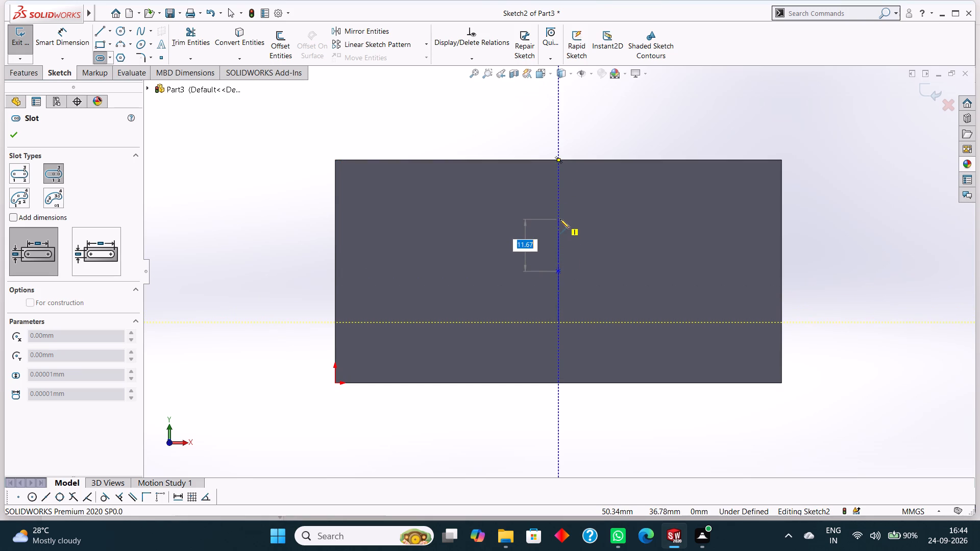
{"action": "type", "text": "15"}
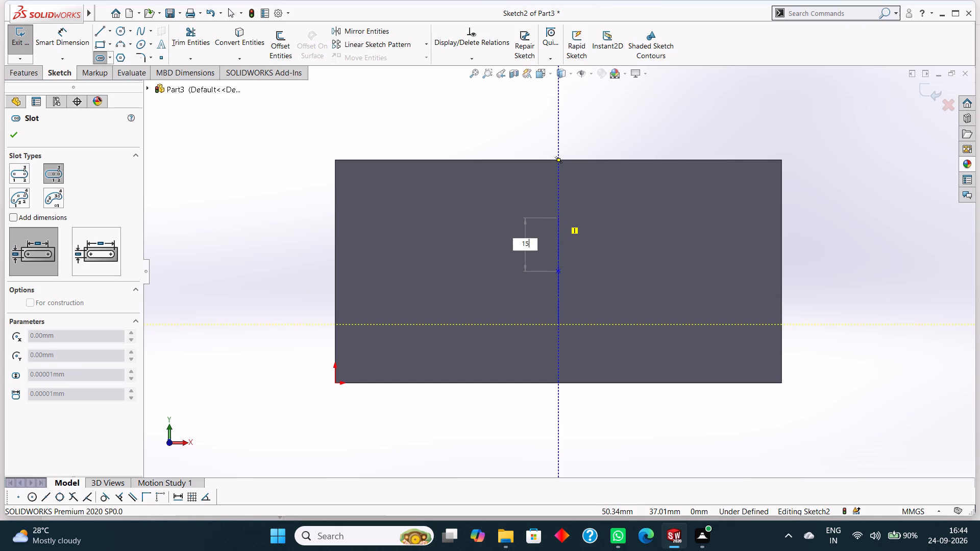
{"action": "key", "text": "Return"}
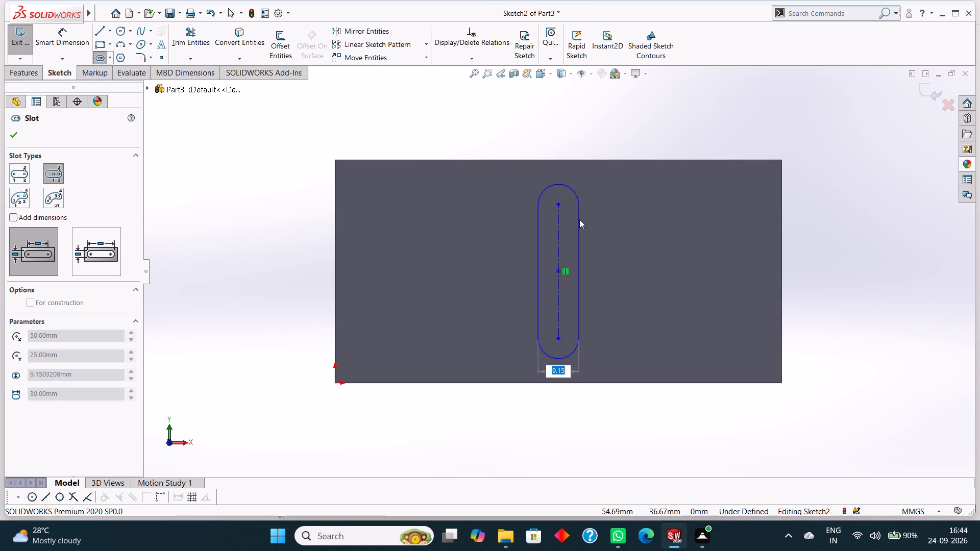
{"action": "left_click", "coordinate": [576, 216]}
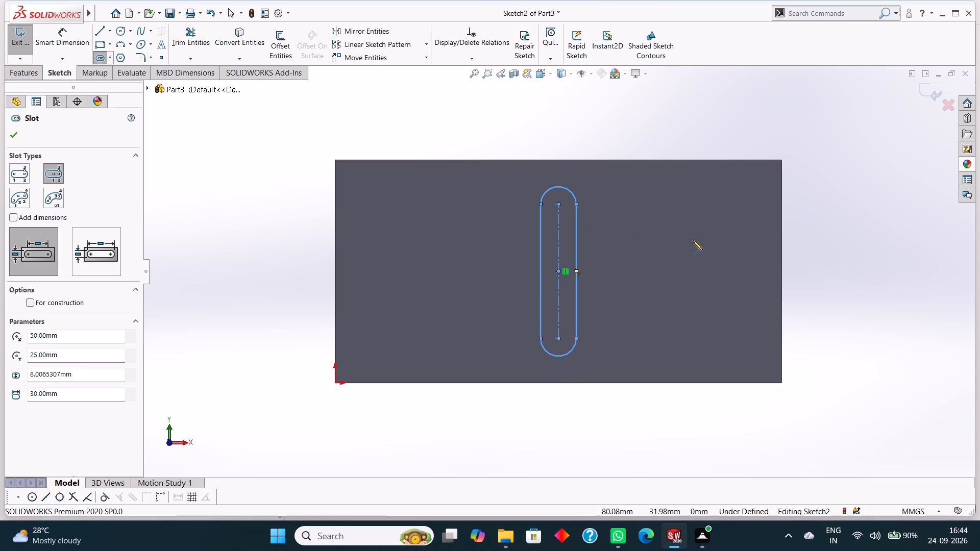
{"action": "left_click", "coordinate": [11, 137]}
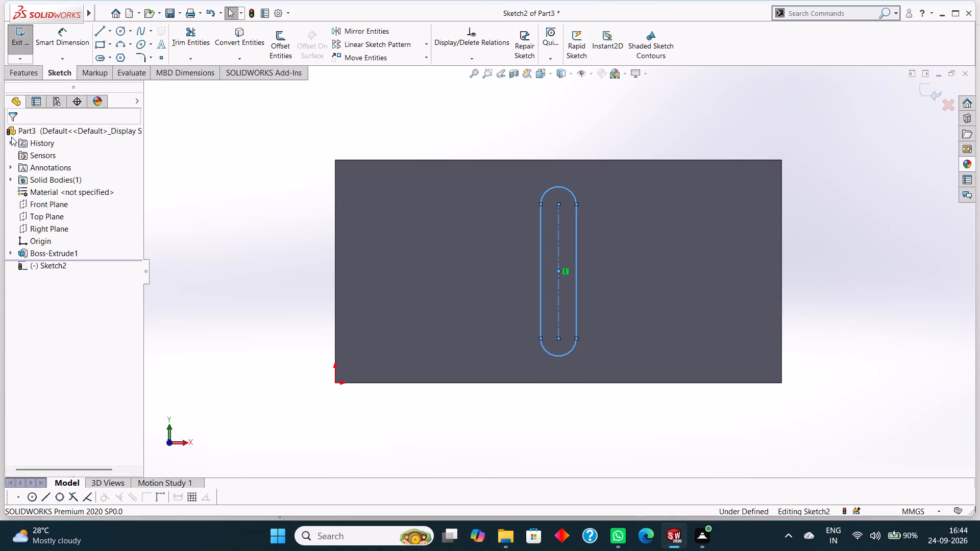
Add a 10 mm radius Smart Dimension to the slot's upper end arc.
{"action": "left_click", "coordinate": [69, 29]}
{"action": "left_click", "coordinate": [574, 192]}
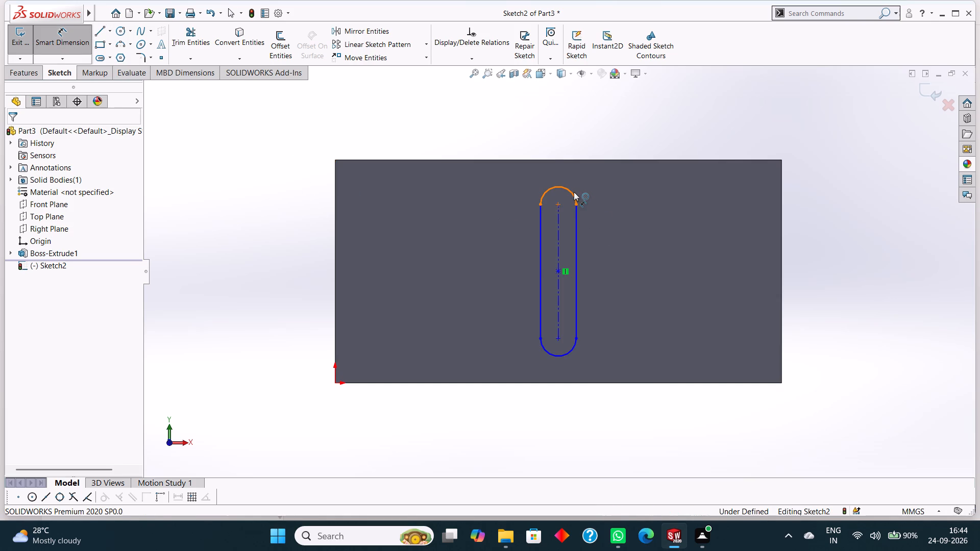
{"action": "left_click", "coordinate": [603, 177]}
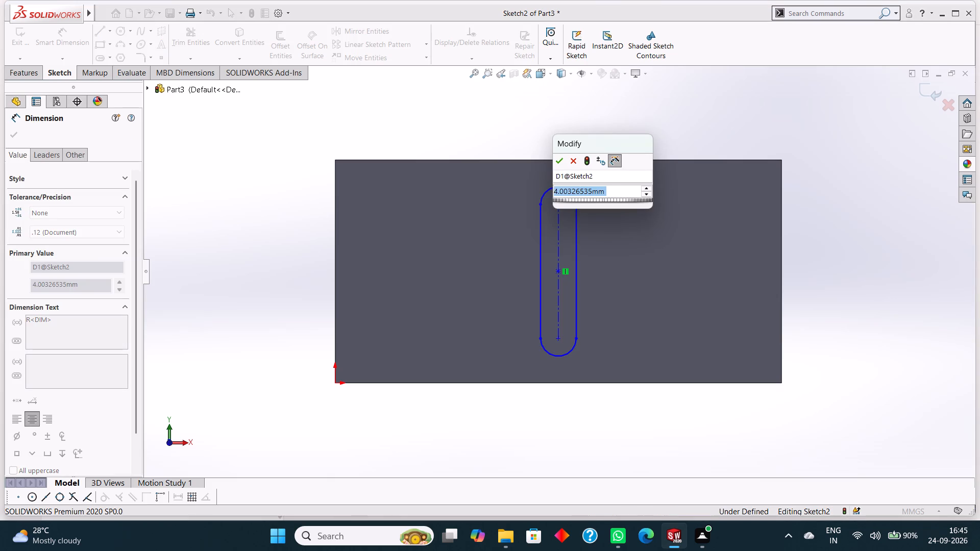
{"action": "type", "text": "10"}
{"action": "key", "text": "Return"}
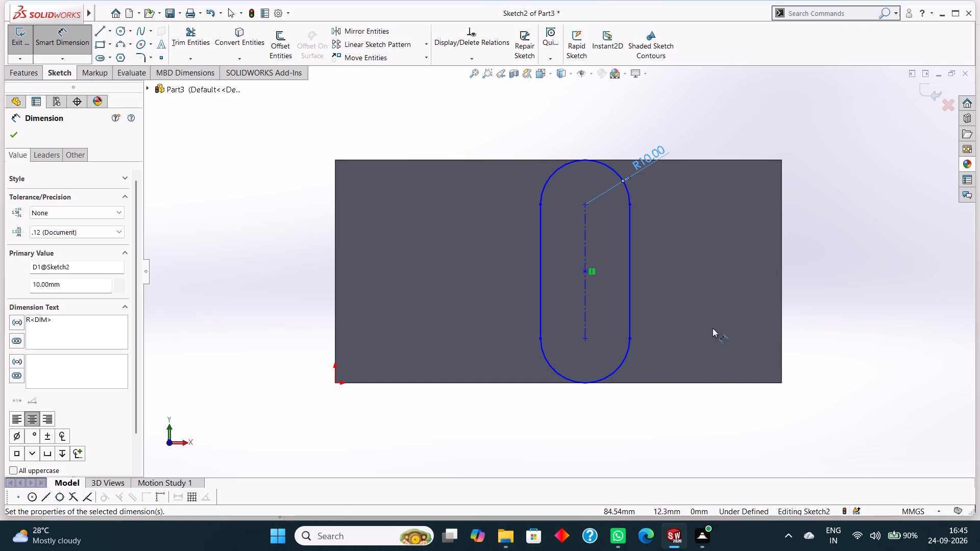
{"action": "scroll", "coordinate": [713, 328], "scroll_direction": "up", "scroll_amount": 1}
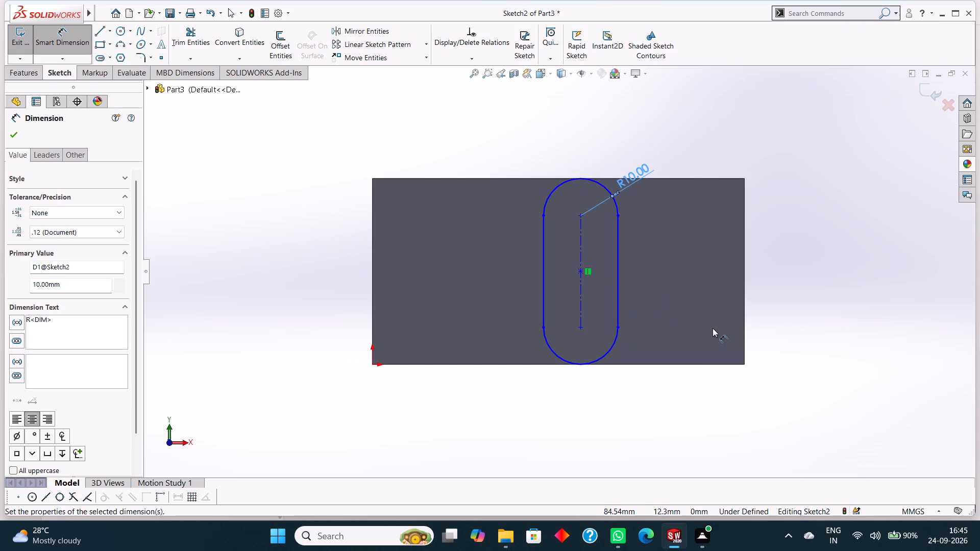
{"action": "scroll", "coordinate": [713, 328], "scroll_direction": "up", "scroll_amount": 1}
{"action": "scroll", "coordinate": [713, 328], "scroll_direction": "down", "scroll_amount": 1}
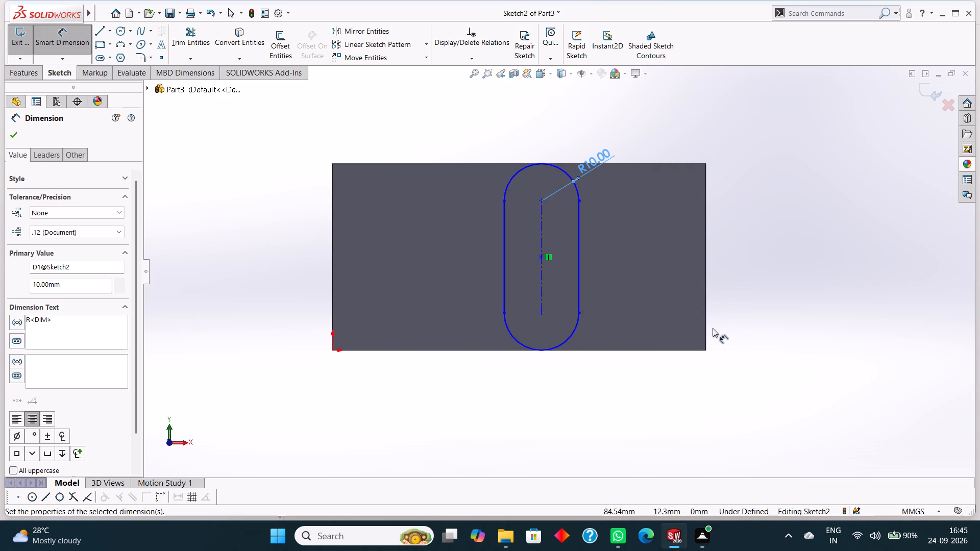
{"action": "scroll", "coordinate": [713, 328], "scroll_direction": "down", "scroll_amount": 1}
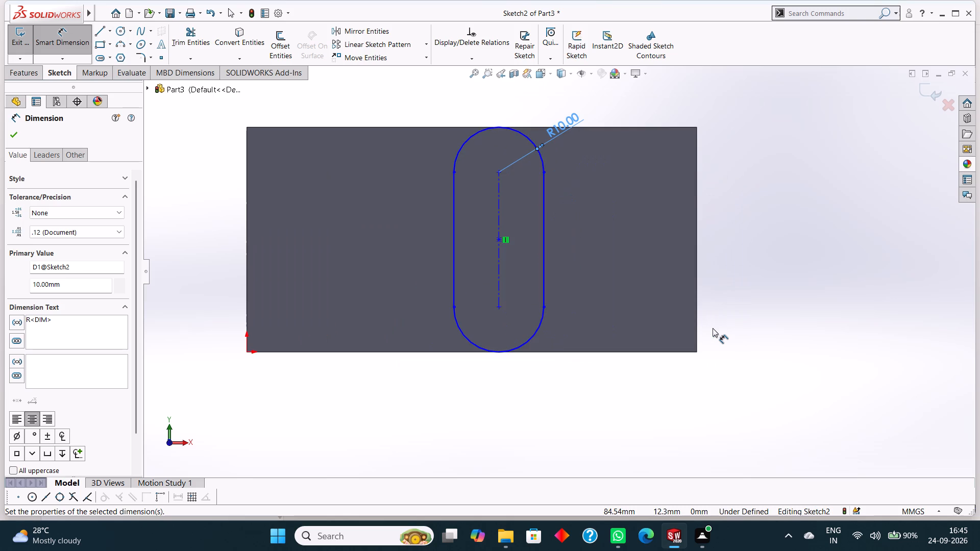
{"action": "scroll", "coordinate": [398, 213], "scroll_direction": "up", "scroll_amount": 1}
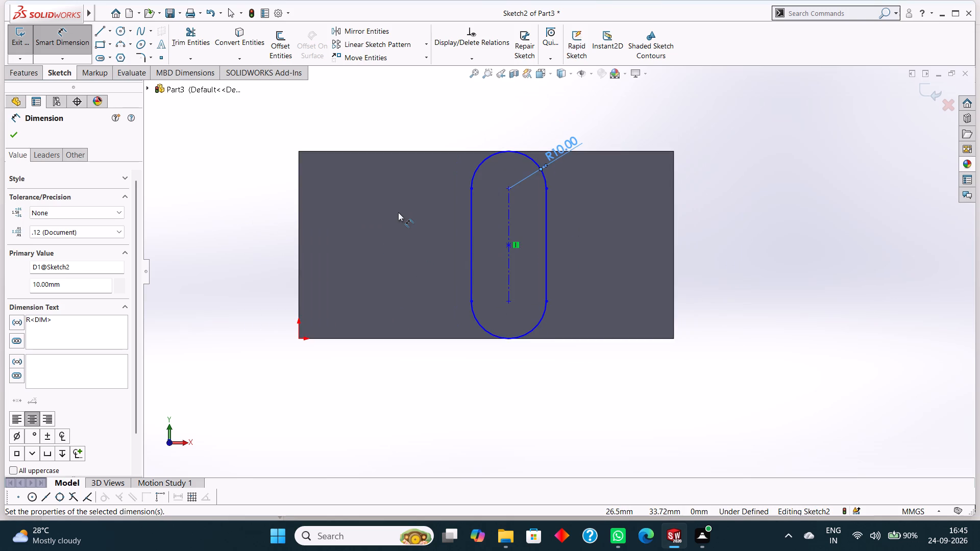
{"action": "scroll", "coordinate": [428, 240], "scroll_direction": "up", "scroll_amount": 1}
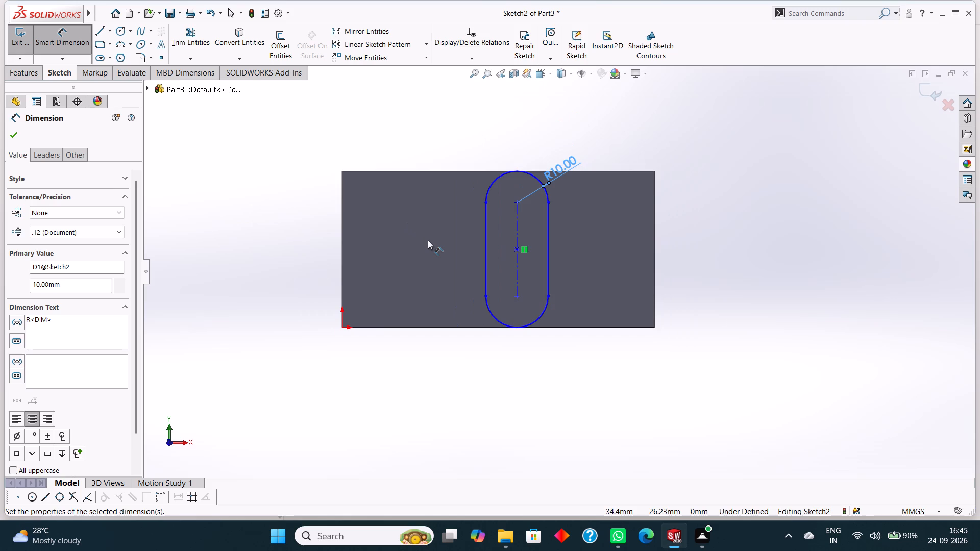
{"action": "scroll", "coordinate": [428, 240], "scroll_direction": "up", "scroll_amount": 1}
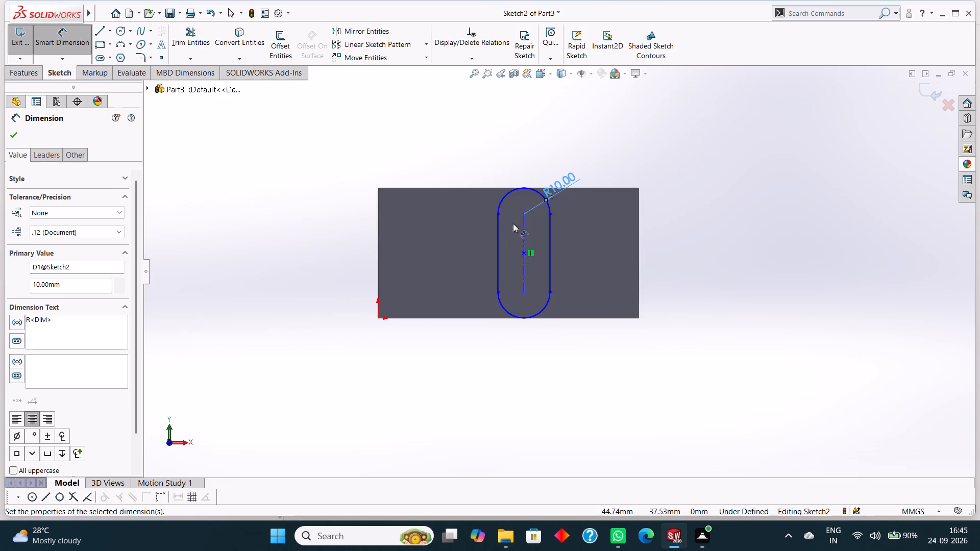
{"action": "left_click", "coordinate": [9, 132]}
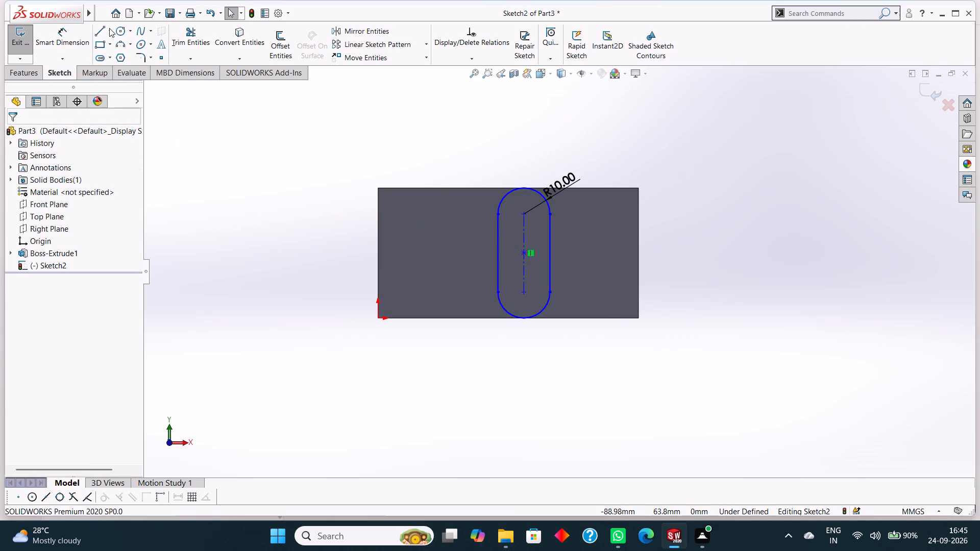
Dimension the distance between the slot's two arc centers as 20 mm.
{"action": "left_click", "coordinate": [71, 28]}
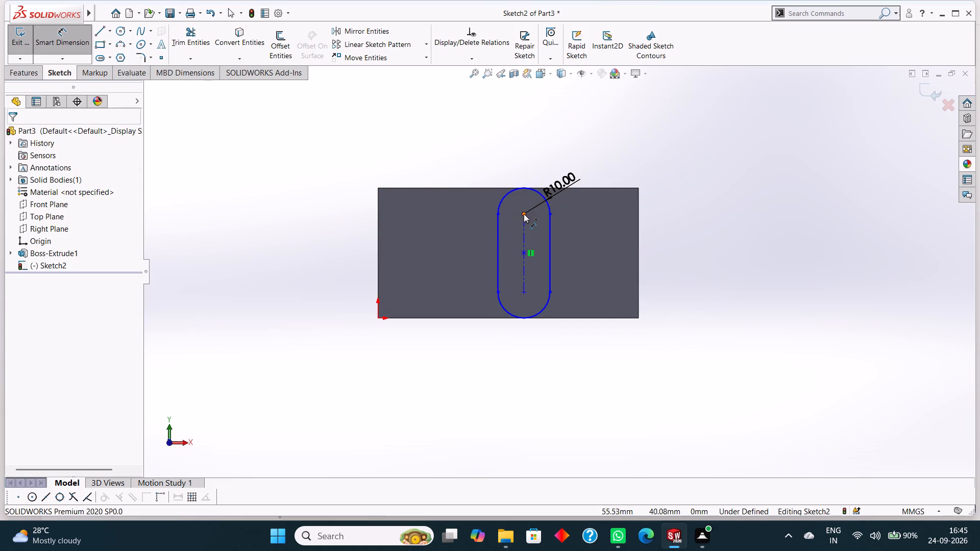
{"action": "left_click", "coordinate": [524, 214]}
{"action": "left_click", "coordinate": [522, 291]}
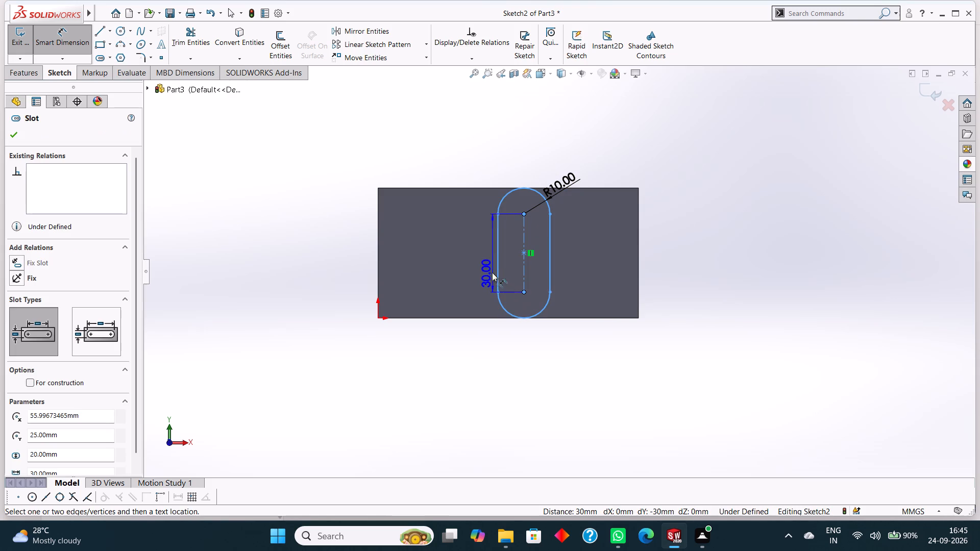
{"action": "left_click", "coordinate": [471, 256]}
{"action": "type", "text": "20"}
{"action": "key", "text": "Return"}
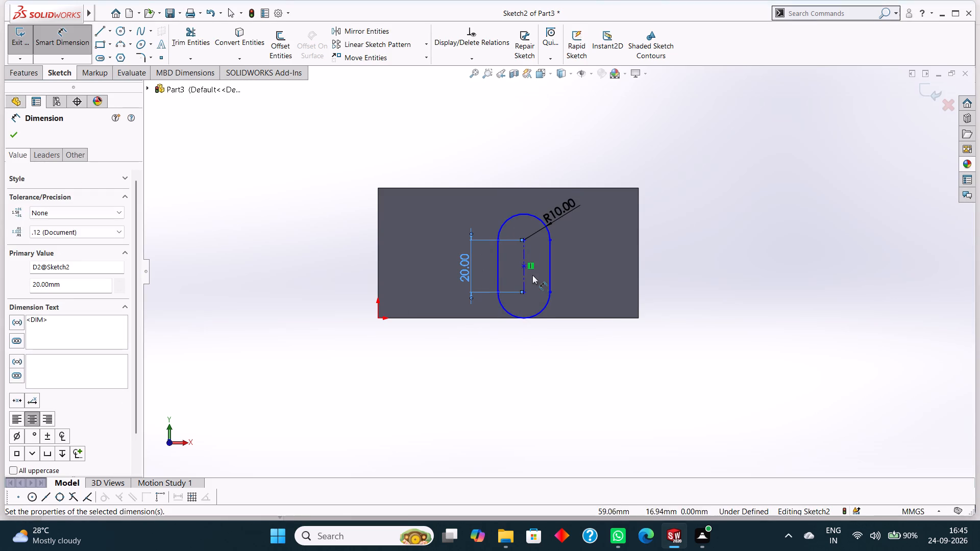
{"action": "key", "text": "Escape"}
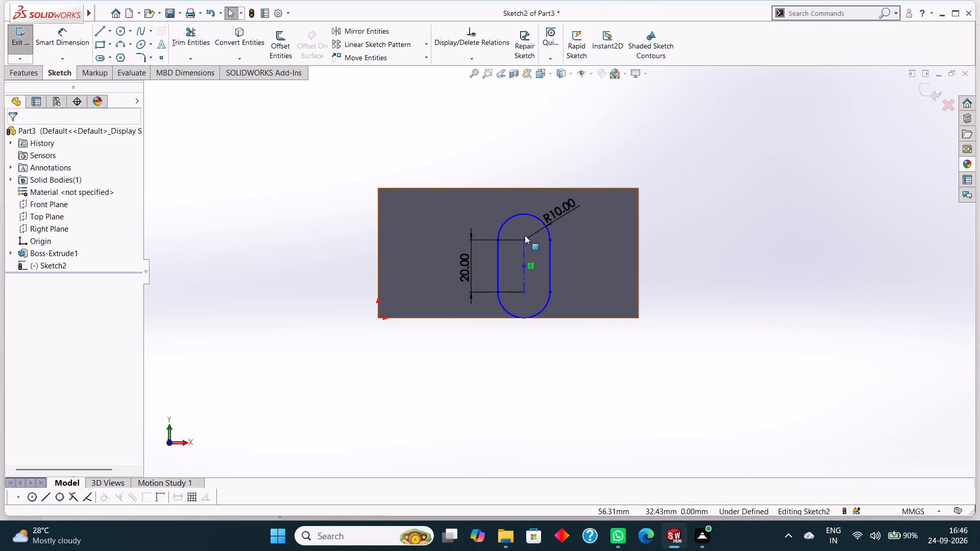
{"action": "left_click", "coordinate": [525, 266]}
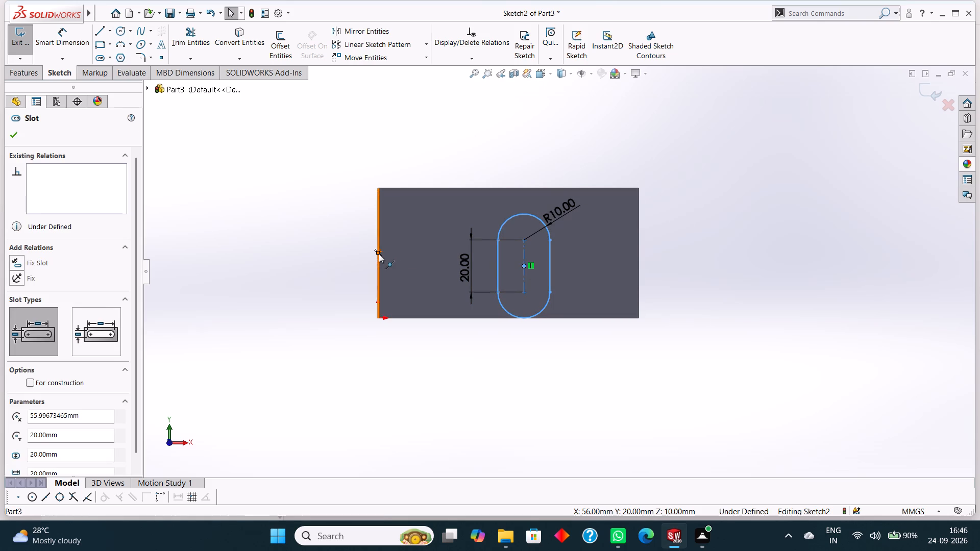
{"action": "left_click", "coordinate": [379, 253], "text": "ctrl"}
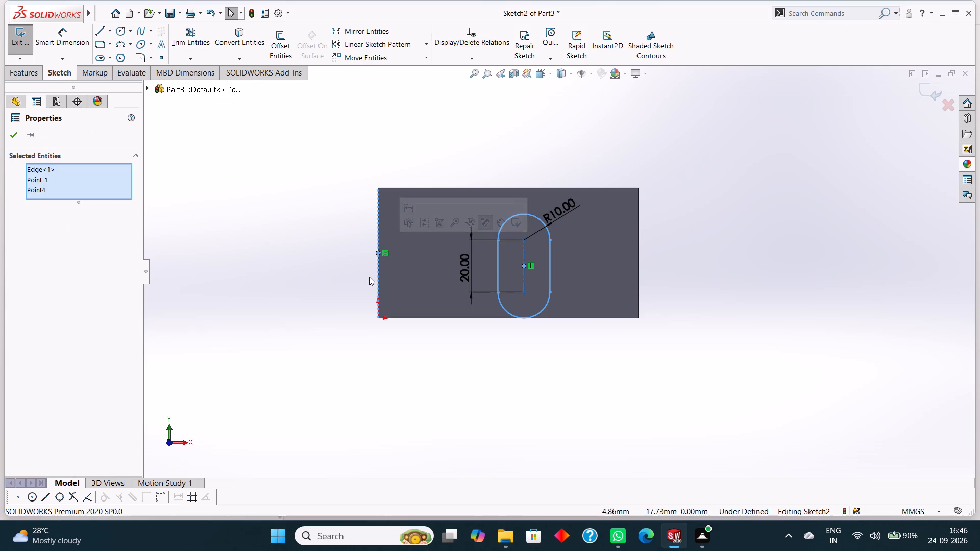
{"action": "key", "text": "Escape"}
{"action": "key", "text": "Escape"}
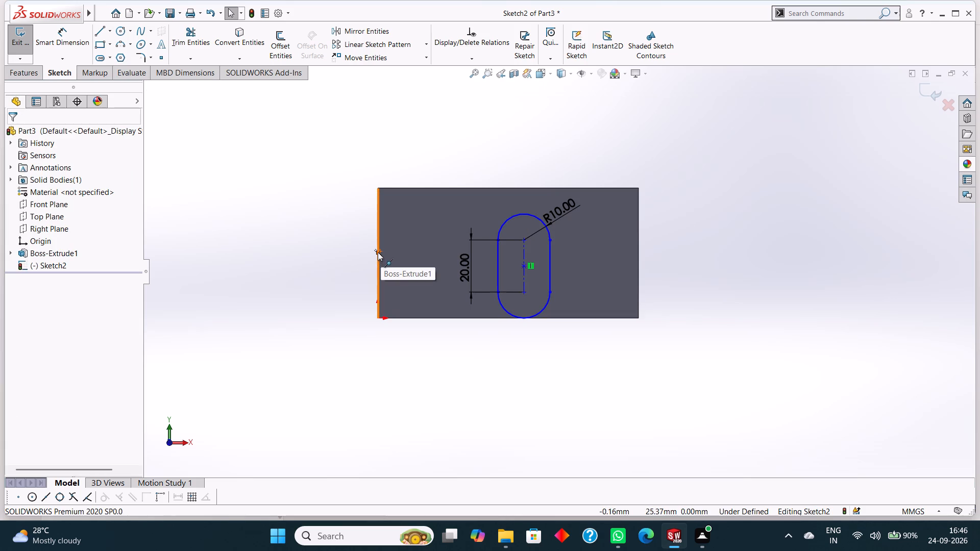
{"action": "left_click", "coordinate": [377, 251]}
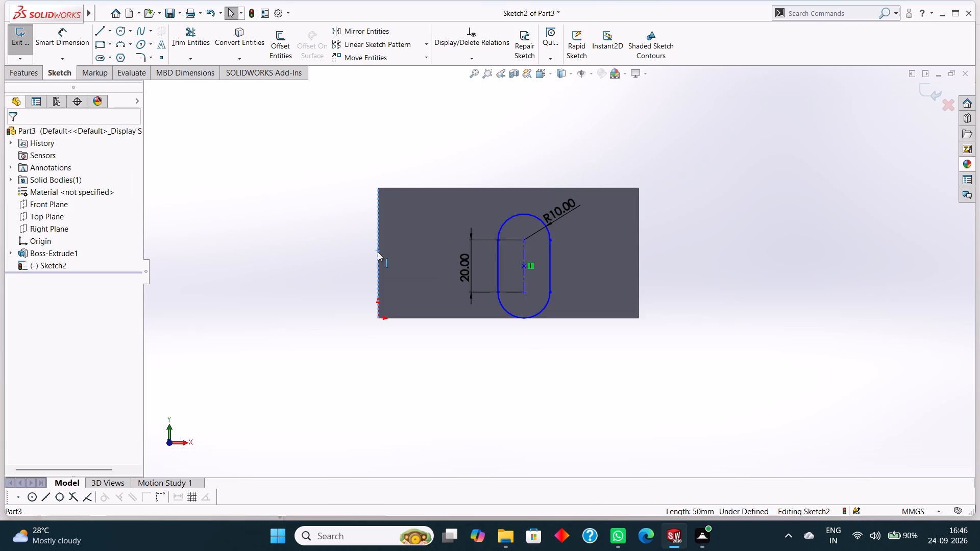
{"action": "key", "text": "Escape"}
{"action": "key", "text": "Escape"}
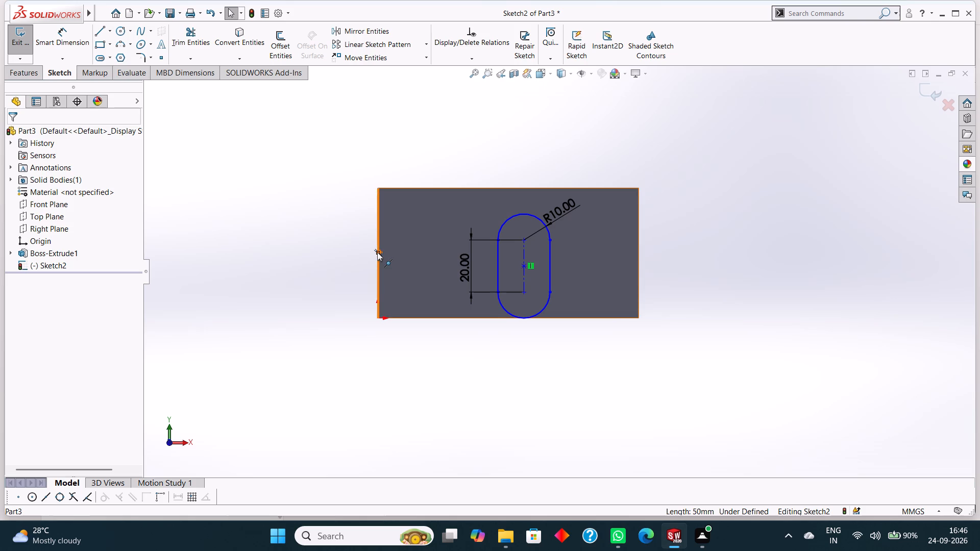
Add a Horizontal relation between the midpoint of the plate's left edge and the slot's center point.
{"action": "left_click", "coordinate": [377, 252]}
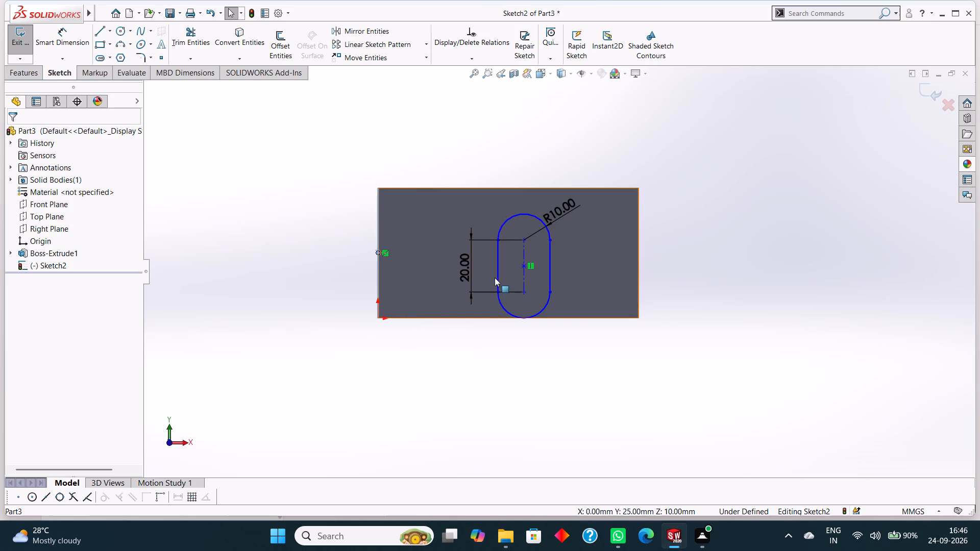
{"action": "left_click", "coordinate": [523, 266], "text": "ctrl"}
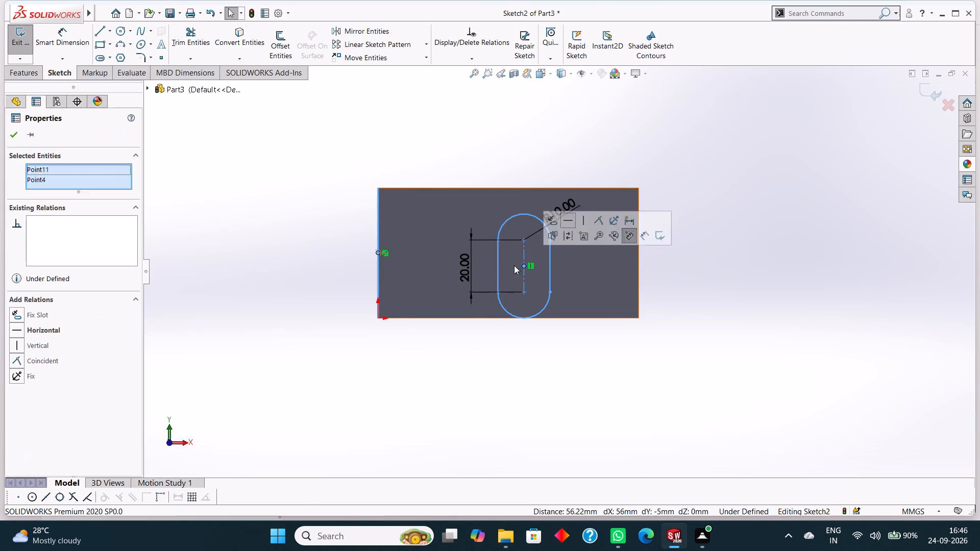
{"action": "left_click", "coordinate": [36, 330]}
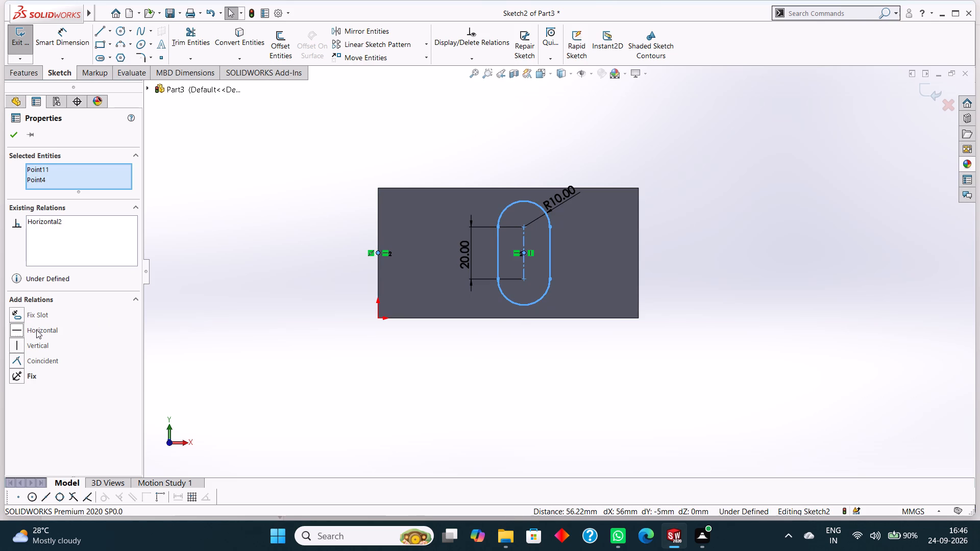
{"action": "left_click", "coordinate": [12, 139]}
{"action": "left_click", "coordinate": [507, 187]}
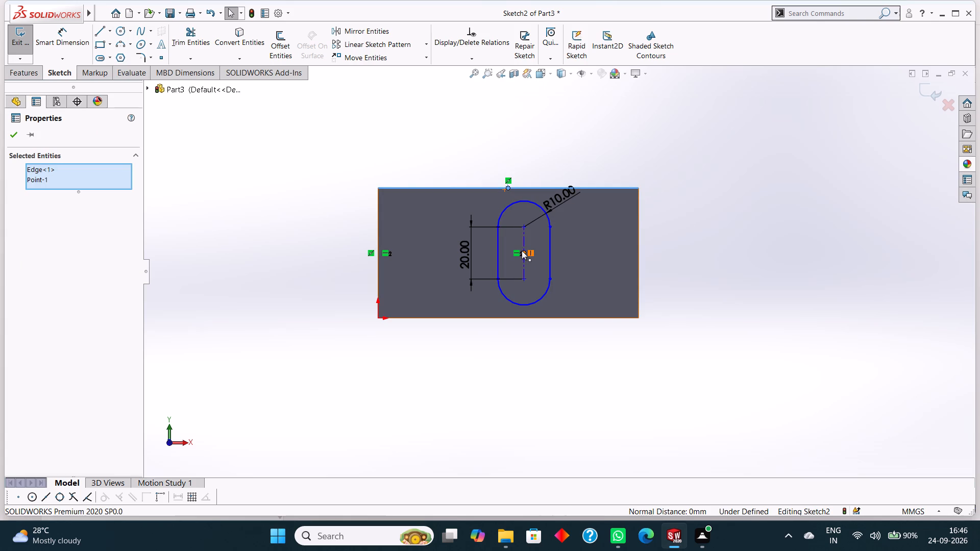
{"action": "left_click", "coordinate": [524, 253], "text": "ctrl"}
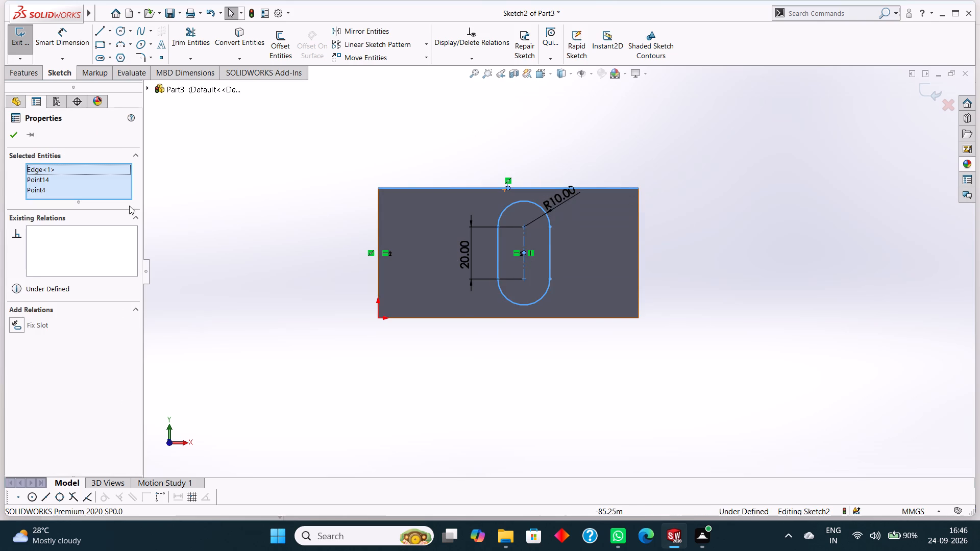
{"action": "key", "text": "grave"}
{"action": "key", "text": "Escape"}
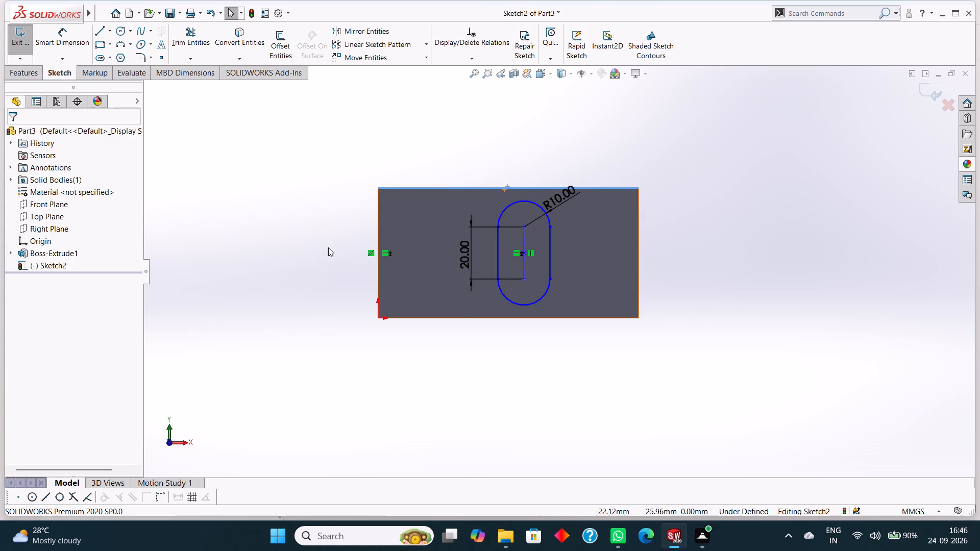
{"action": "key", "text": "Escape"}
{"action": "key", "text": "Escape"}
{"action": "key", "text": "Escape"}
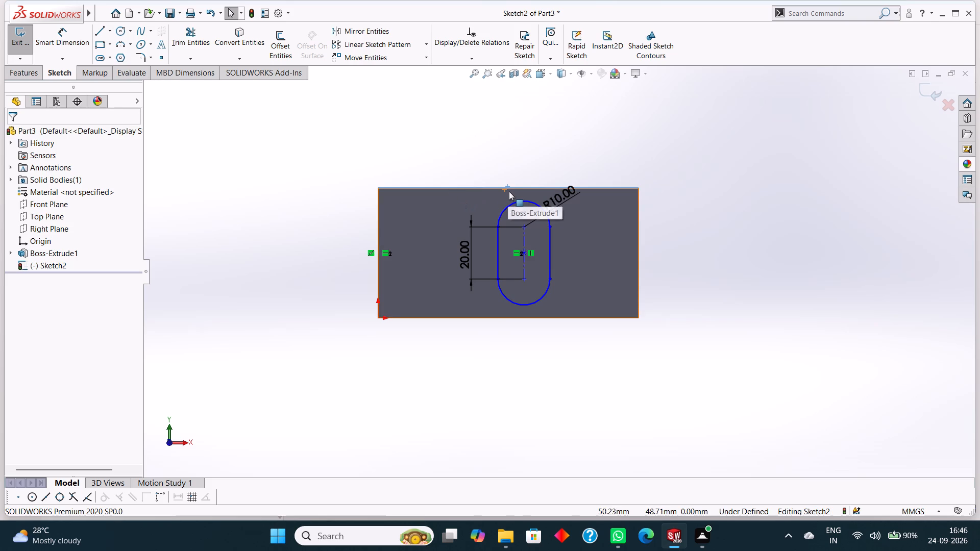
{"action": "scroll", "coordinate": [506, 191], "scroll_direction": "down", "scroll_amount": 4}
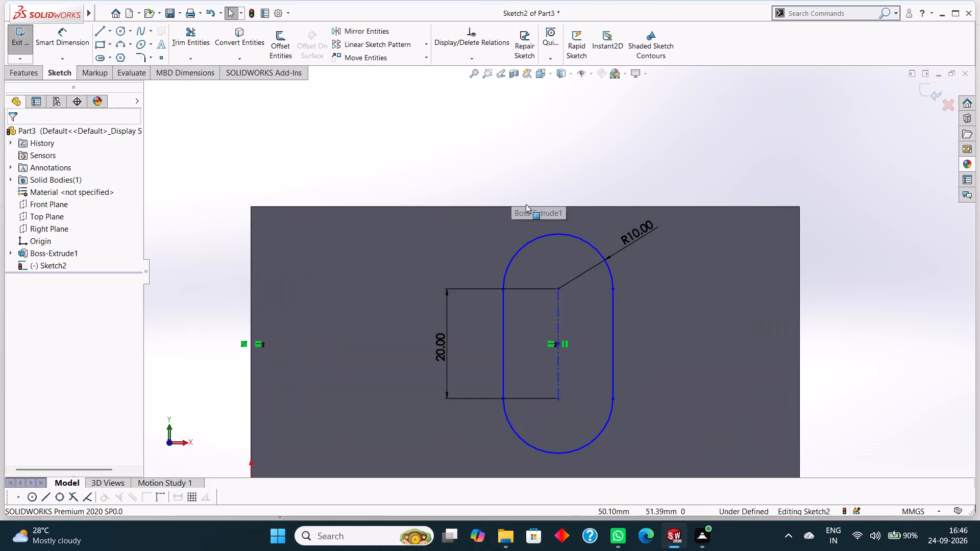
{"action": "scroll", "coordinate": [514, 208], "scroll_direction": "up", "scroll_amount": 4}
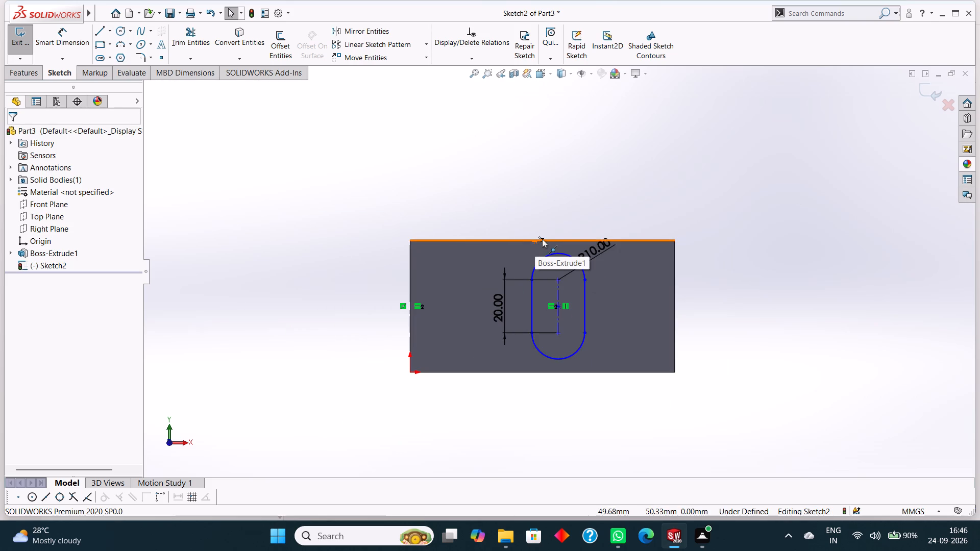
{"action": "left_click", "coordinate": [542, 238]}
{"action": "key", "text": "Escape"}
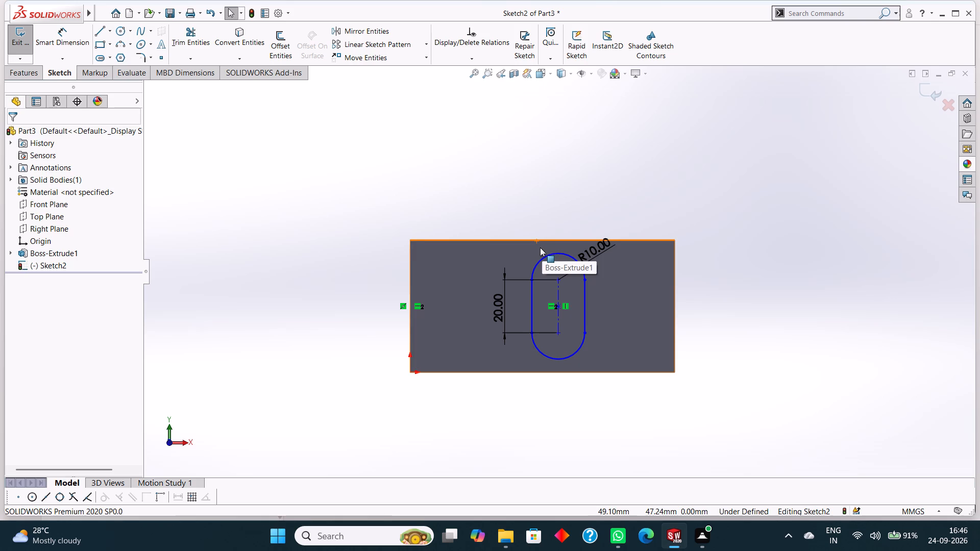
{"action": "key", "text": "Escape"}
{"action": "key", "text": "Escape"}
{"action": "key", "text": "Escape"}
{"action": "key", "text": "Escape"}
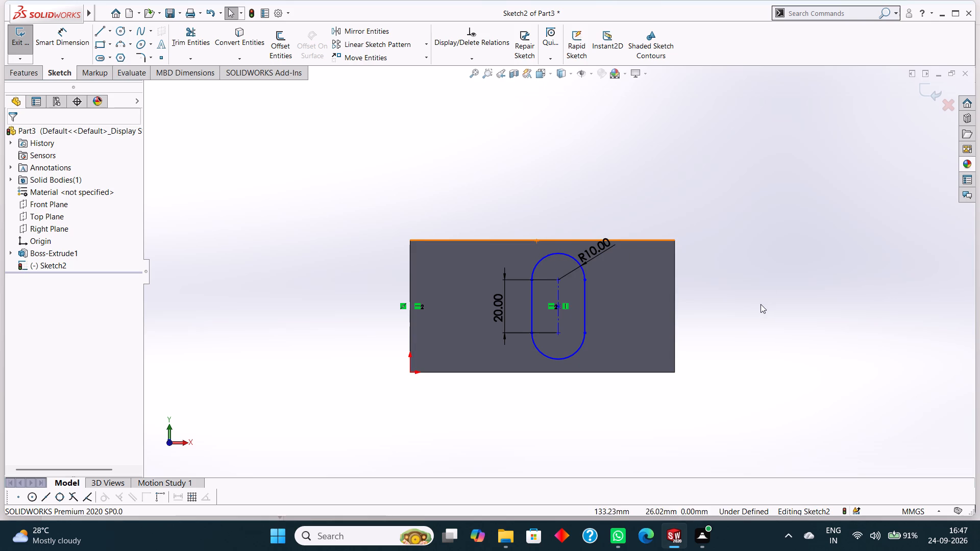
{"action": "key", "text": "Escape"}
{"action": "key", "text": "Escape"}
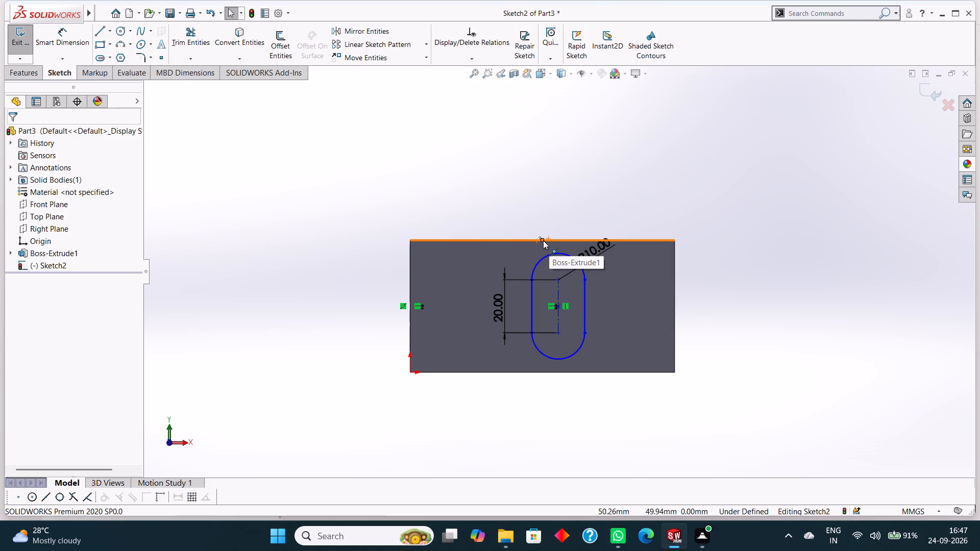
Add a Vertical relation between the midpoint of the plate's top edge and the slot's center point.
{"action": "left_click", "coordinate": [543, 240]}
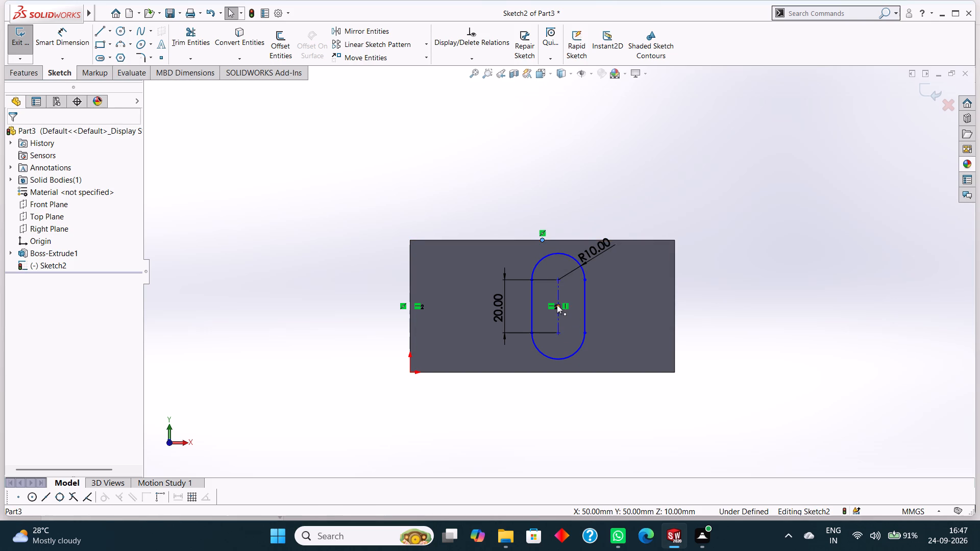
{"action": "left_click", "coordinate": [557, 305], "text": "ctrl"}
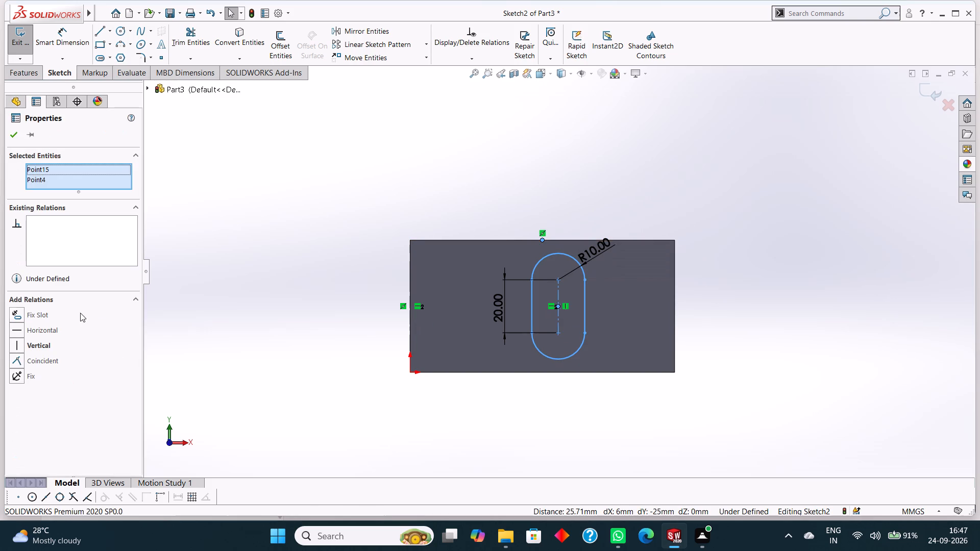
{"action": "left_click", "coordinate": [38, 344]}
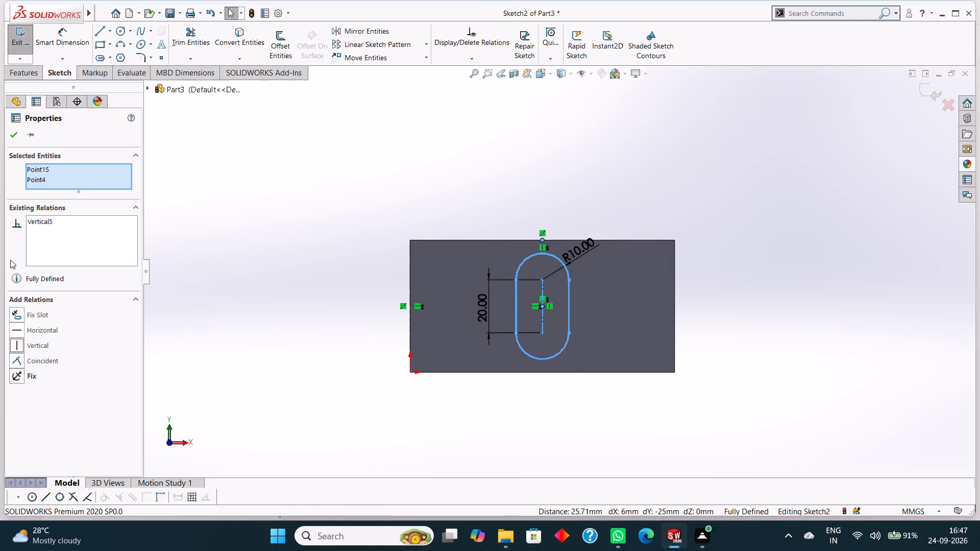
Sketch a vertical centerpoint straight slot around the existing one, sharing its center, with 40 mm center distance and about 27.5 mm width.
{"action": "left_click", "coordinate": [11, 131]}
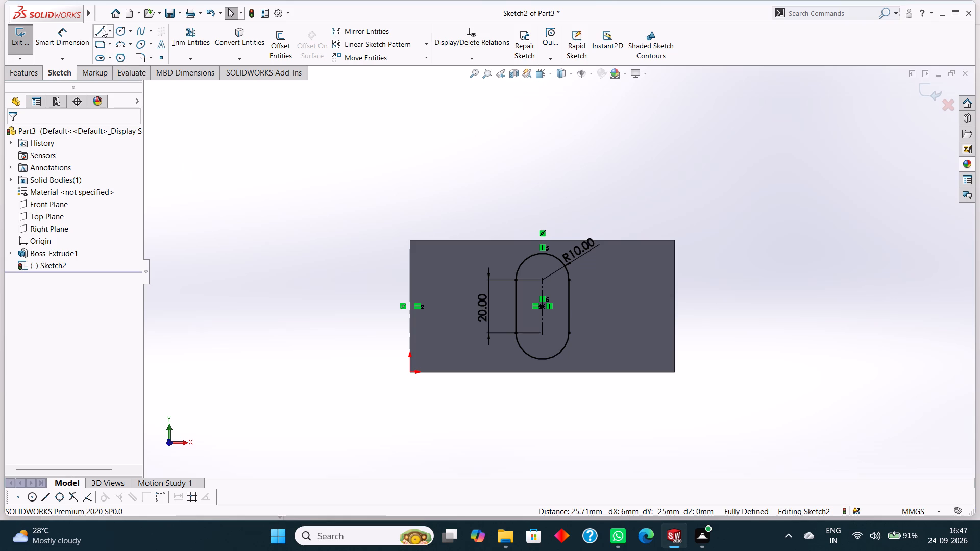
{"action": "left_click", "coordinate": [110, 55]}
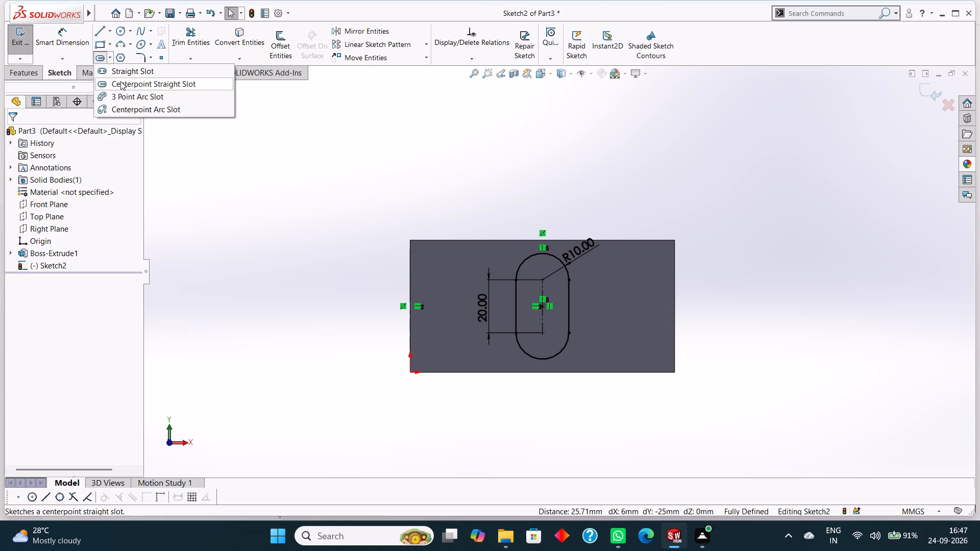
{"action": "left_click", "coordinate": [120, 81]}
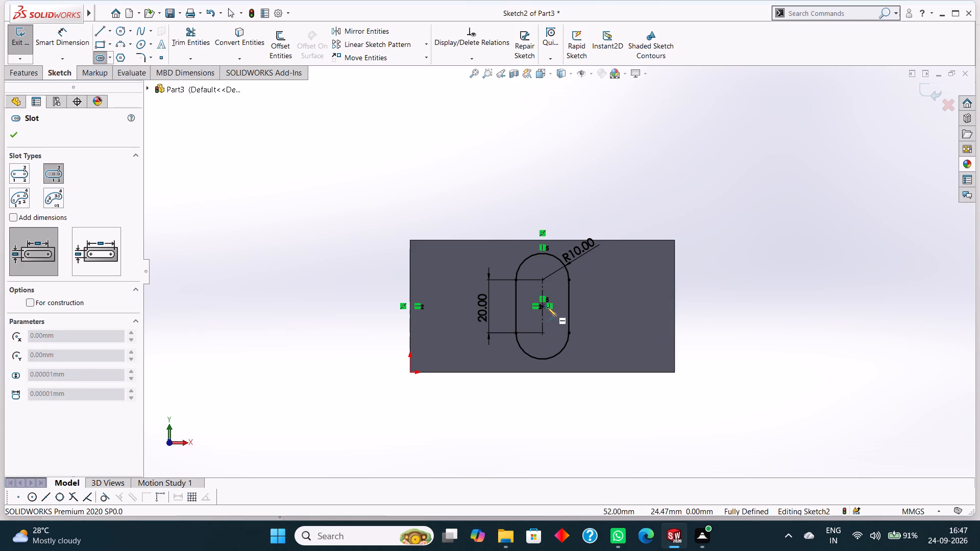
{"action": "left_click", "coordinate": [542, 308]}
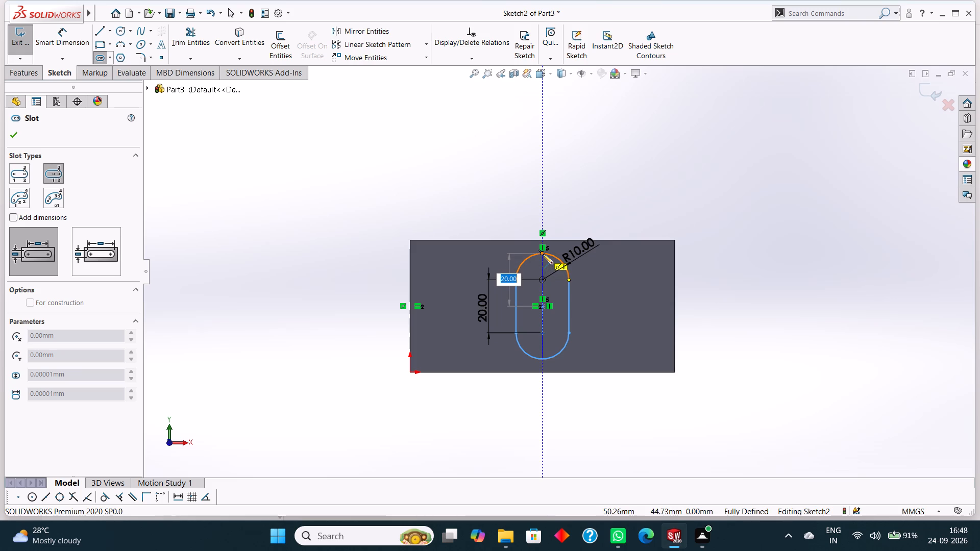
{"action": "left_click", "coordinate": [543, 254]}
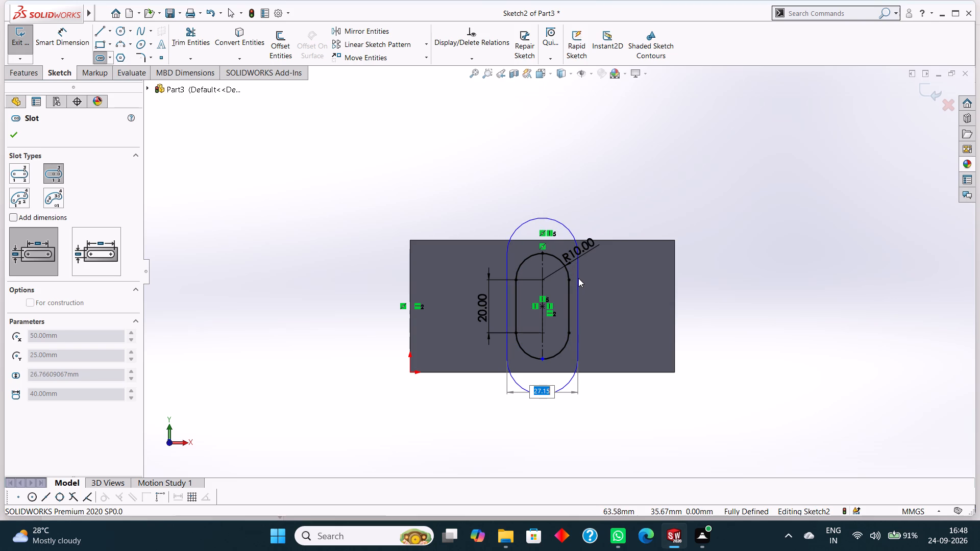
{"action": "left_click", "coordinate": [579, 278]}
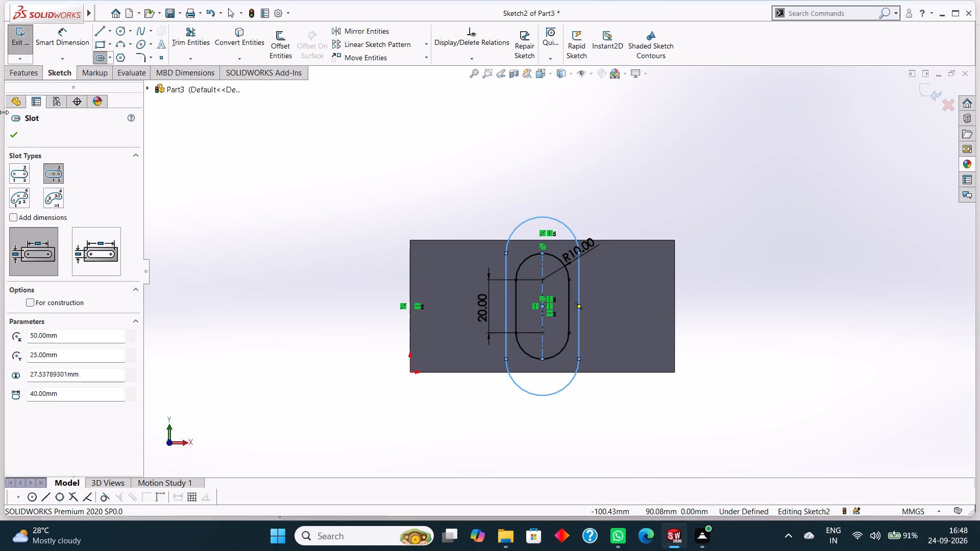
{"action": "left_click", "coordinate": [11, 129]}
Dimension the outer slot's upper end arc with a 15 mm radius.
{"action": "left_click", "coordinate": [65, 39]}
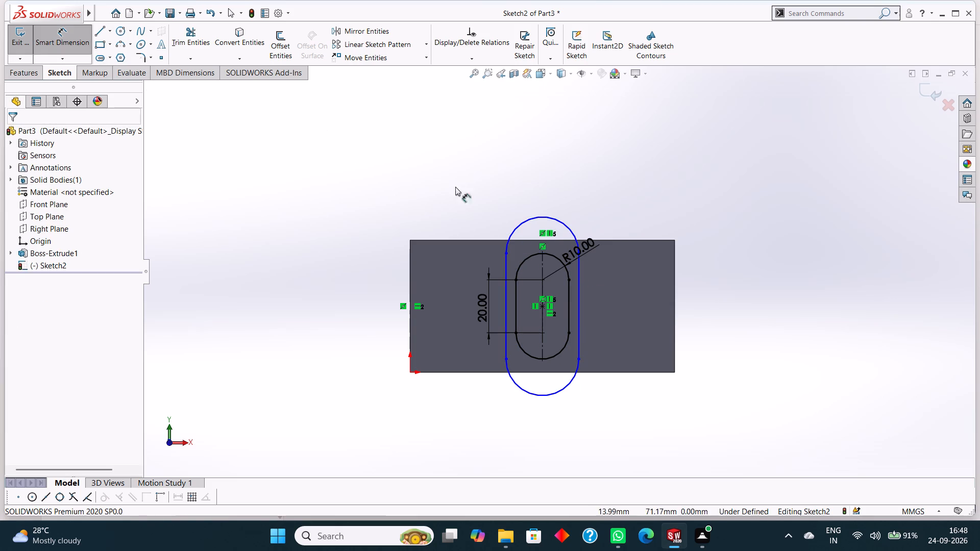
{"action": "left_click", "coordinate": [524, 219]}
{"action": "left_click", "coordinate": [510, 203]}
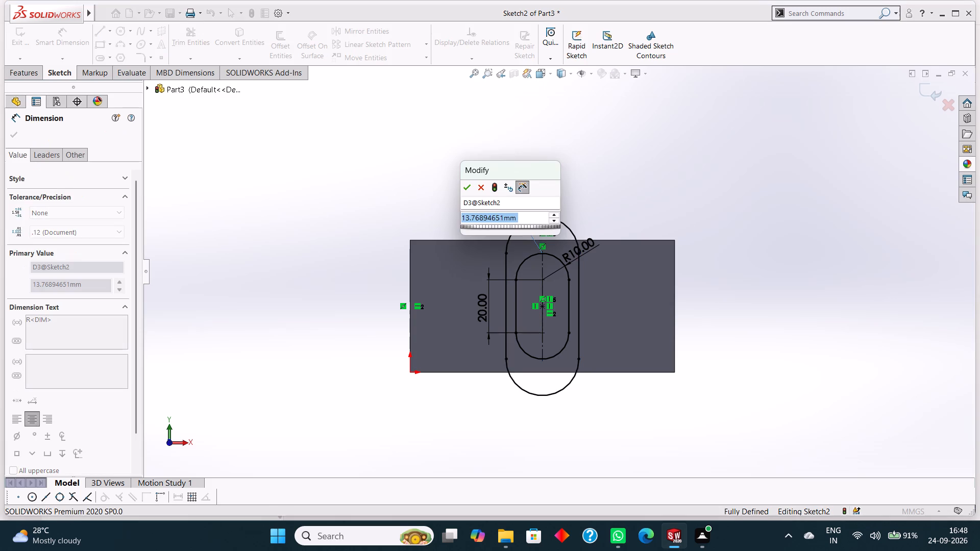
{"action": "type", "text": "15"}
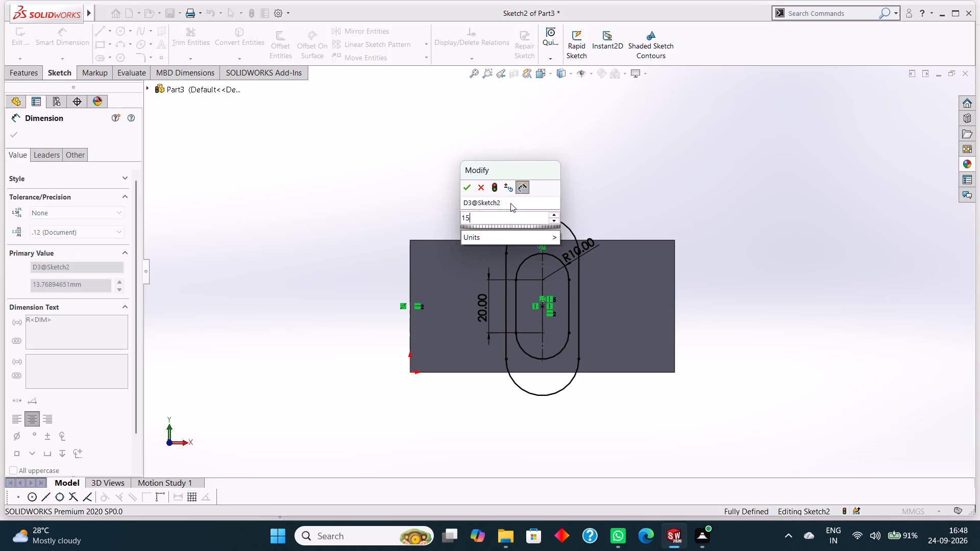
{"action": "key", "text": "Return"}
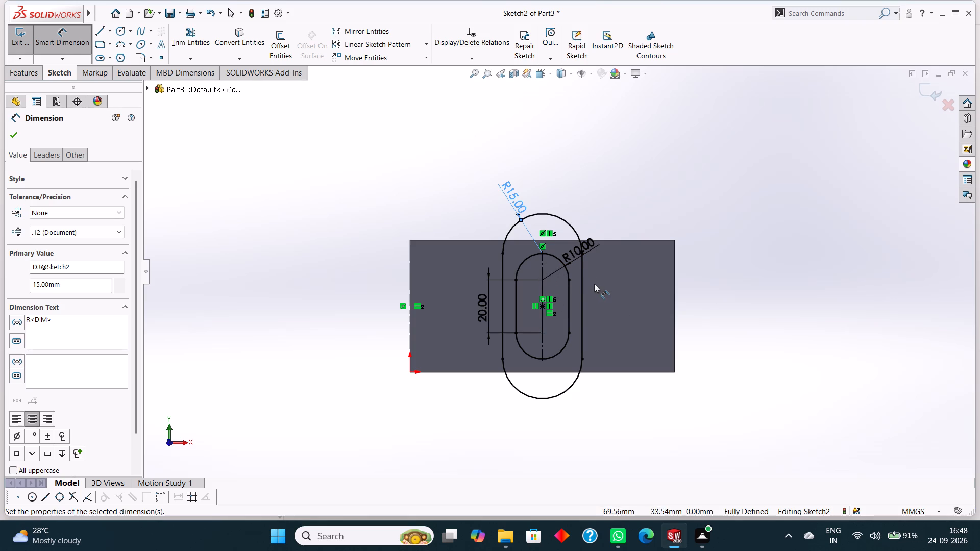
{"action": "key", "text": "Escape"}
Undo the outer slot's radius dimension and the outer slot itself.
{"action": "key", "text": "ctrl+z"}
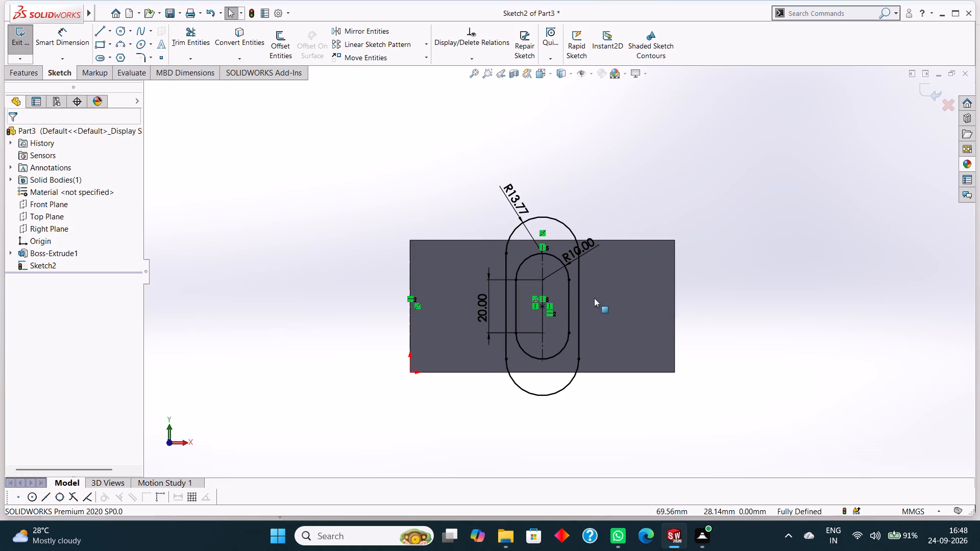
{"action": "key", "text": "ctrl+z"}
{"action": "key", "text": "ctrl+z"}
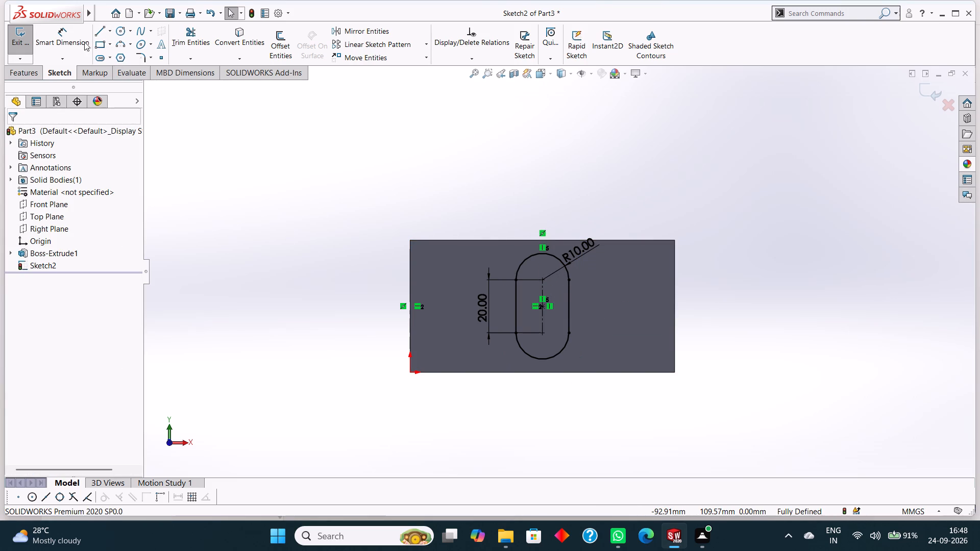
Sketch a centerpoint straight slot around the first one, sharing its center and arc centers, about 30.2 mm wide.
{"action": "left_click", "coordinate": [112, 56]}
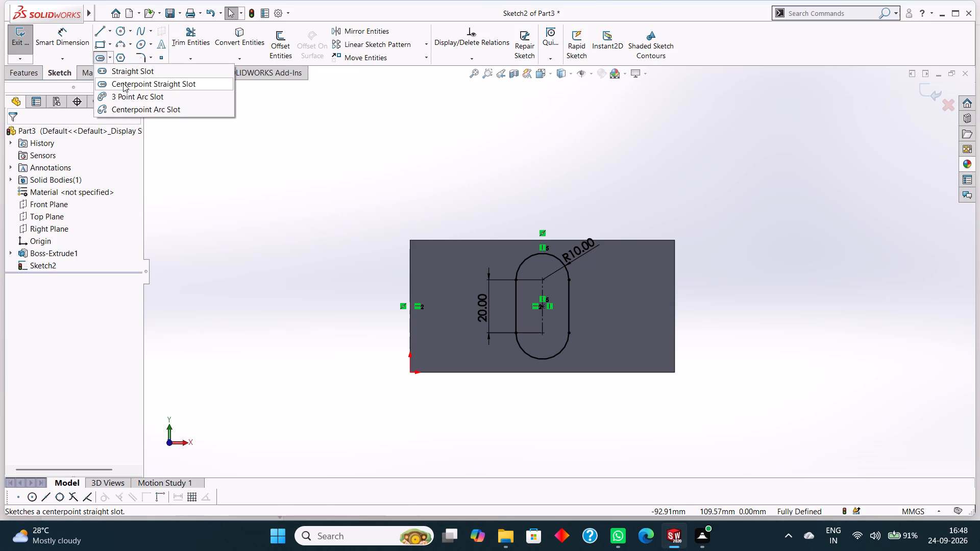
{"action": "left_click", "coordinate": [123, 83]}
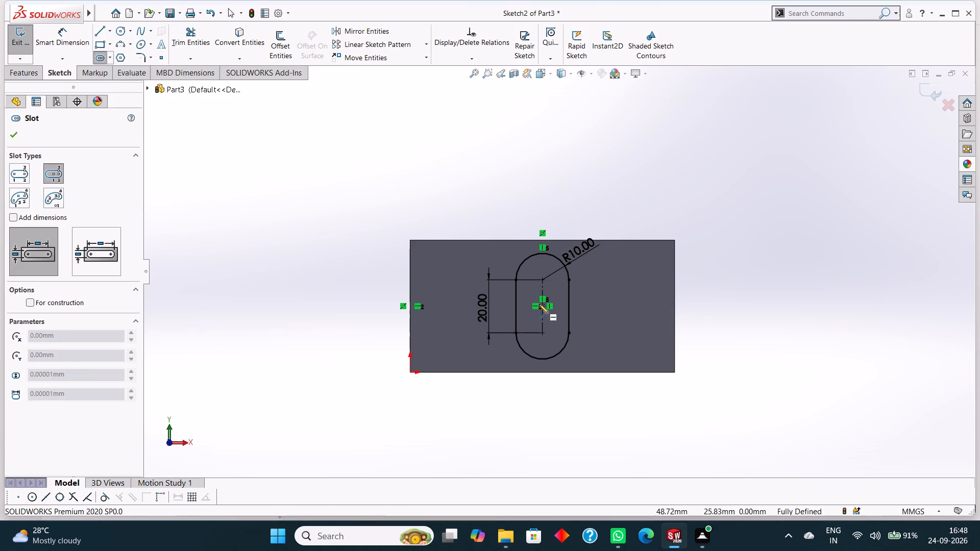
{"action": "left_click", "coordinate": [543, 308]}
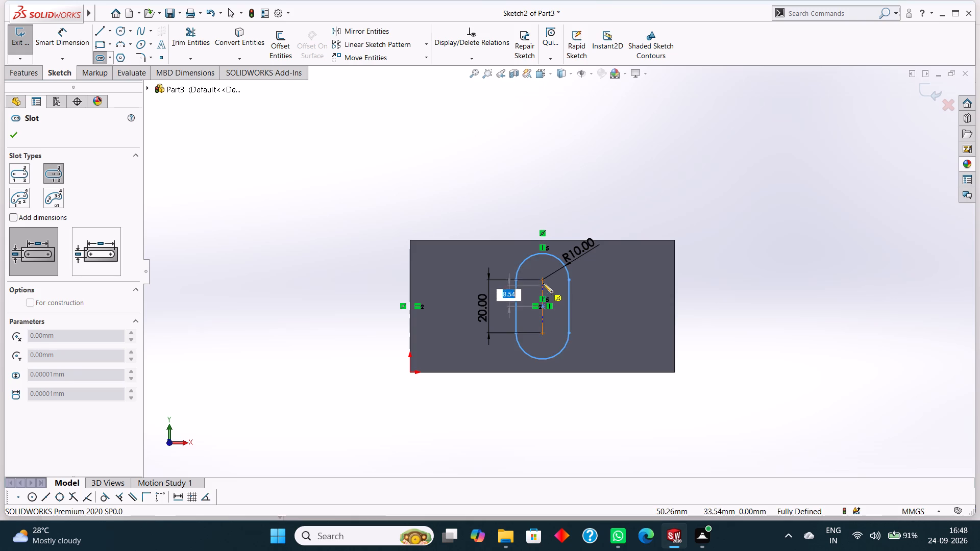
{"action": "left_click", "coordinate": [543, 281]}
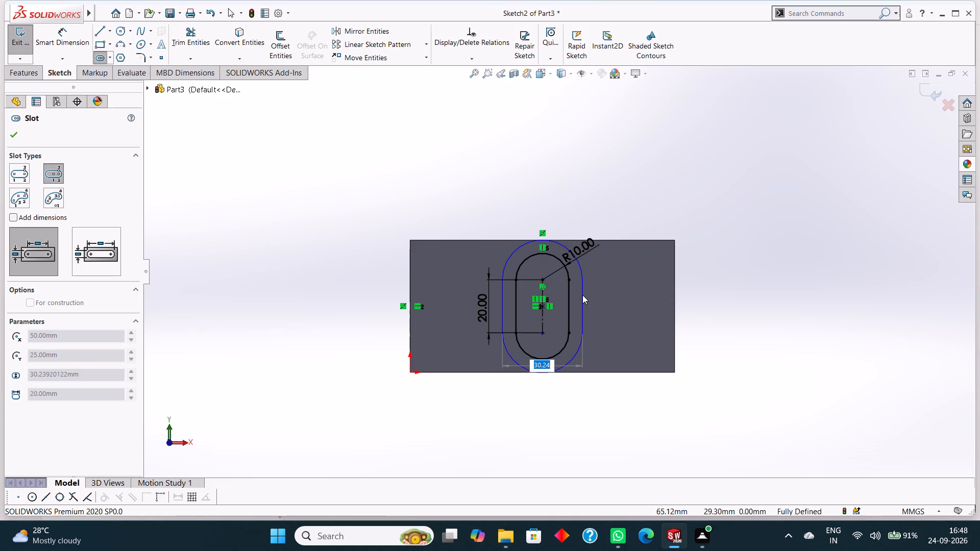
{"action": "left_click", "coordinate": [582, 295]}
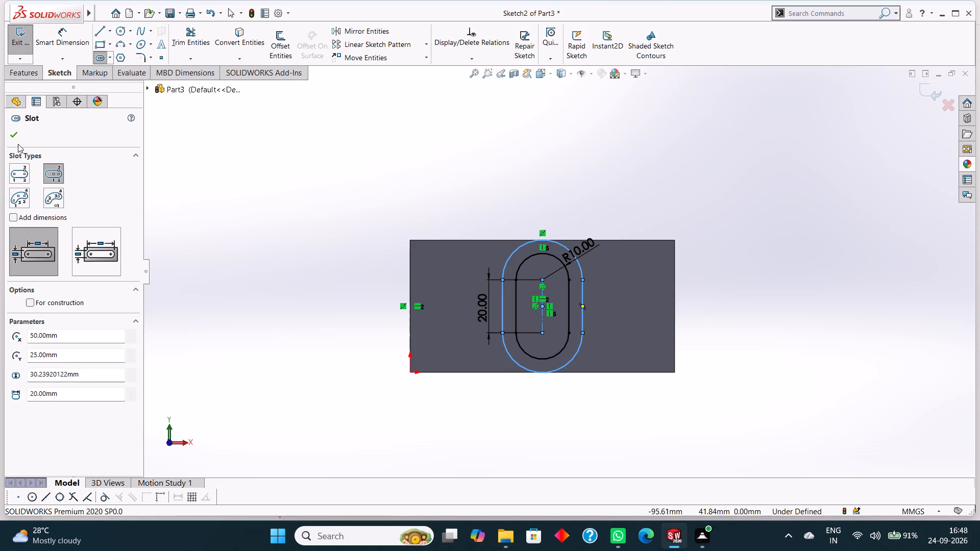
{"action": "left_click", "coordinate": [17, 138]}
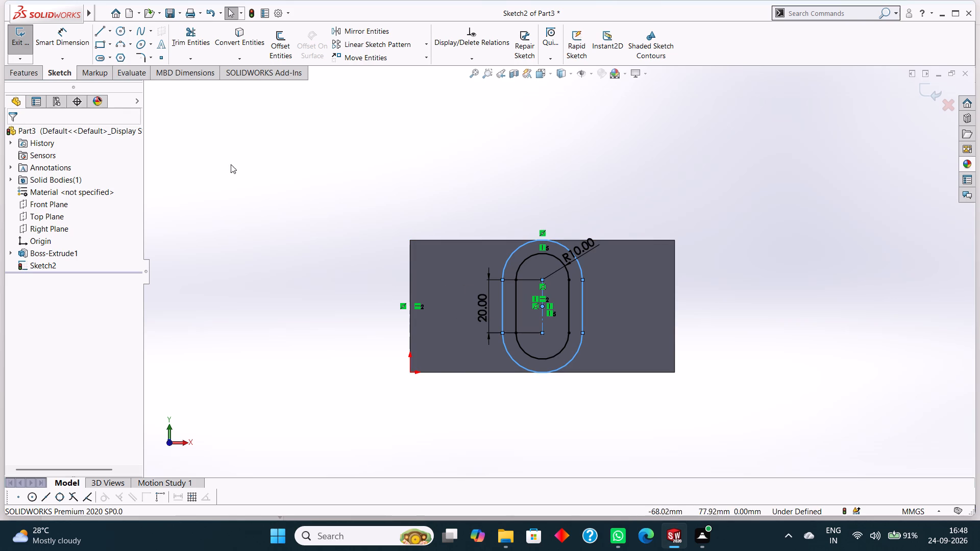
Add a 15 mm radius Smart Dimension to the outer slot's upper end arc.
{"action": "left_click", "coordinate": [65, 37]}
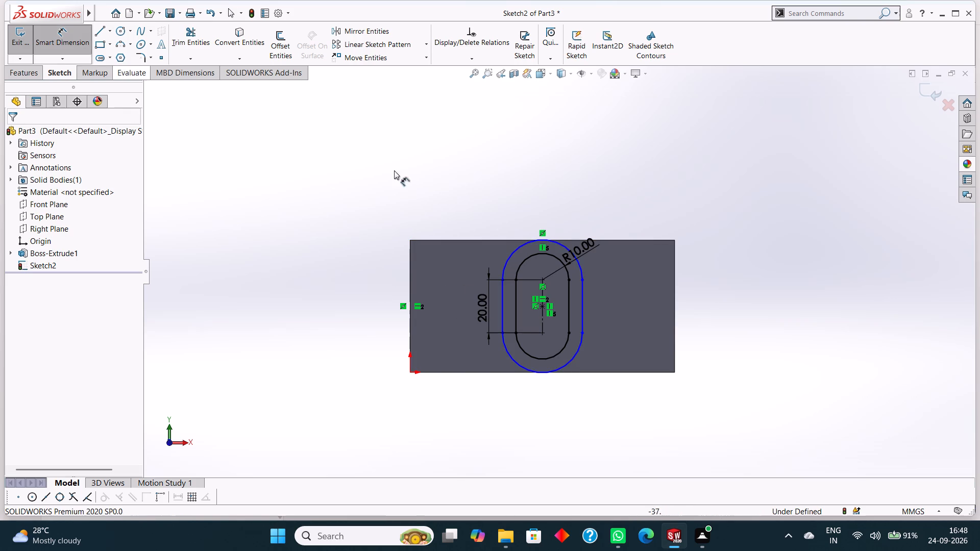
{"action": "left_click", "coordinate": [533, 242]}
{"action": "left_click", "coordinate": [511, 203]}
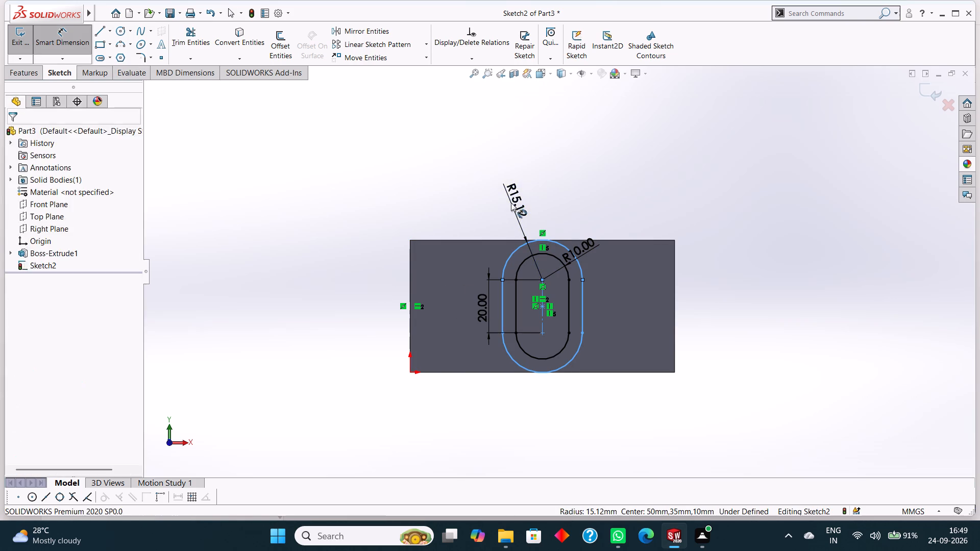
{"action": "type", "text": "15"}
{"action": "key", "text": "Return"}
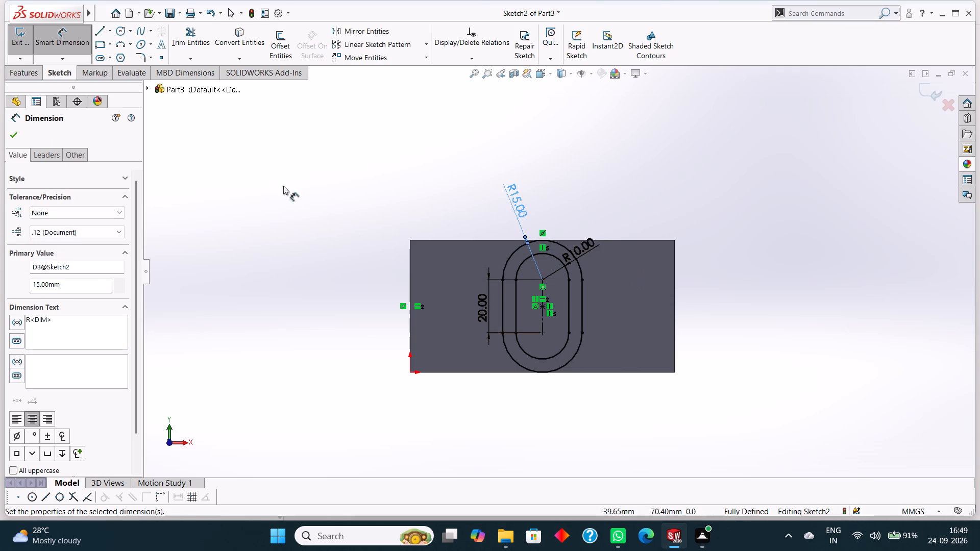
{"action": "left_click", "coordinate": [18, 138]}
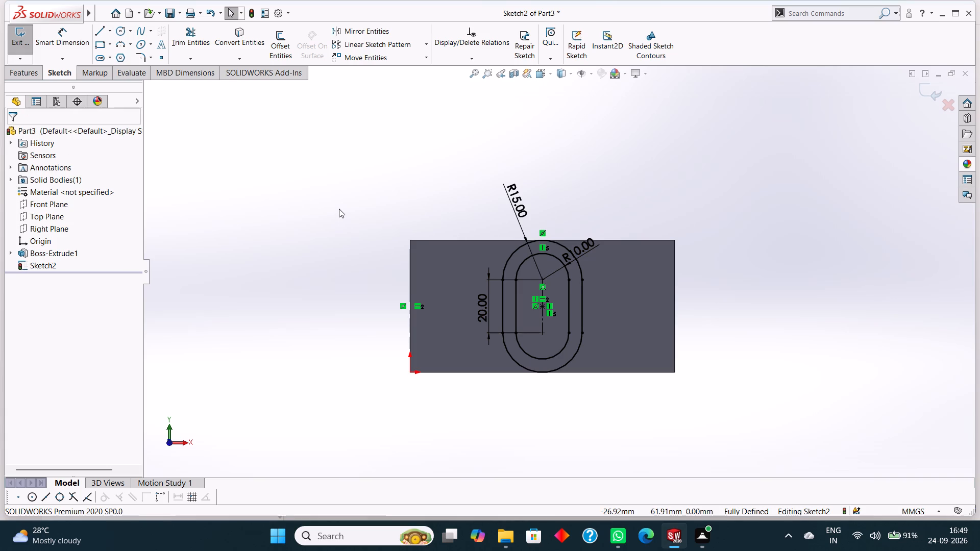
Examine the sketch on the plate from several angles, especially where the outer slot's upper arc meets the plate's top edge.
{"action": "scroll", "coordinate": [339, 209], "scroll_direction": "up", "scroll_amount": 2}
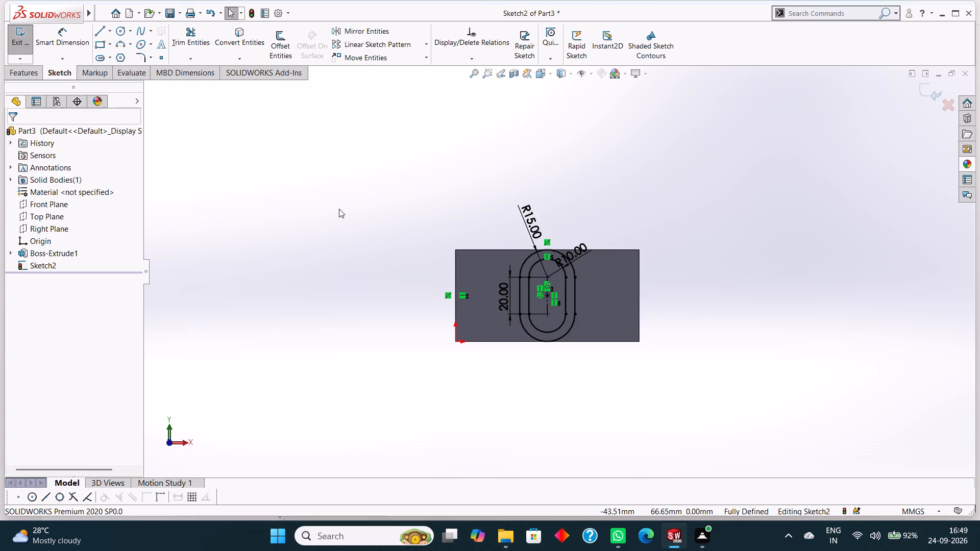
{"action": "scroll", "coordinate": [438, 232], "scroll_direction": "down", "scroll_amount": 2}
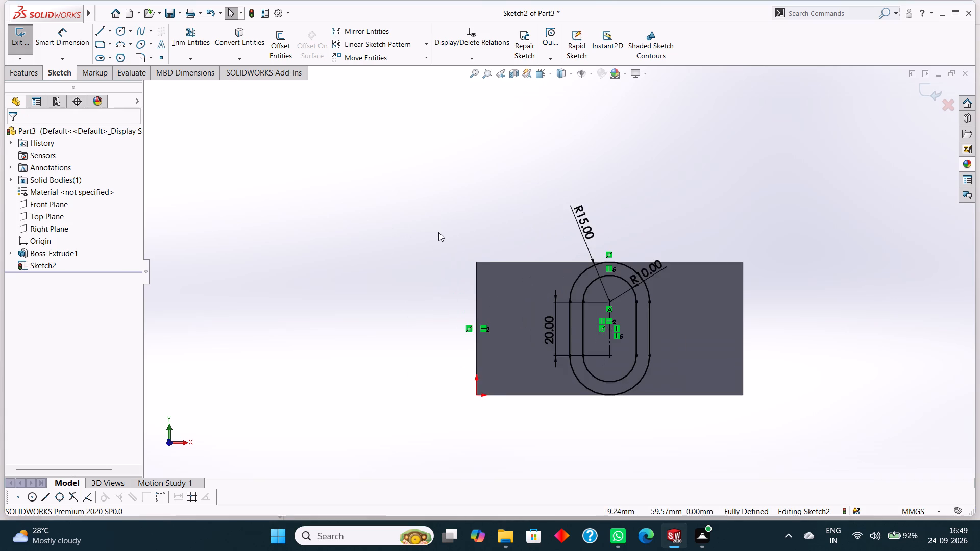
{"action": "scroll", "coordinate": [446, 233], "scroll_direction": "up", "scroll_amount": 2}
{"action": "scroll", "coordinate": [492, 262], "scroll_direction": "up", "scroll_amount": 2}
{"action": "middle_click_drag", "start_coordinate": [615, 410], "coordinate": [610, 219]}
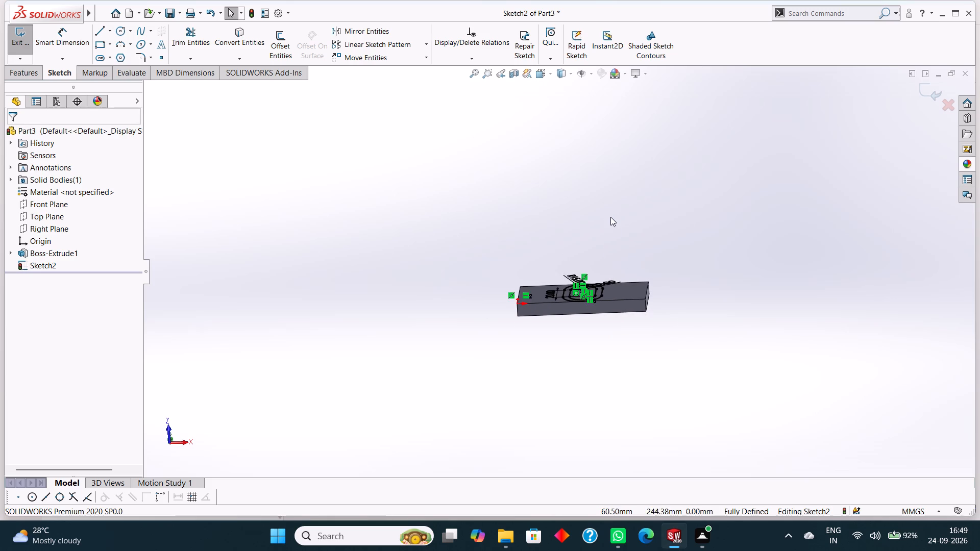
{"action": "scroll", "coordinate": [610, 217], "scroll_direction": "down", "scroll_amount": 5}
{"action": "scroll", "coordinate": [571, 375], "scroll_direction": "up", "scroll_amount": 3}
{"action": "middle_click_drag", "start_coordinate": [570, 233], "coordinate": [583, 424]}
{"action": "scroll", "coordinate": [583, 421], "scroll_direction": "down", "scroll_amount": 1}
{"action": "middle_click_drag", "start_coordinate": [583, 424], "coordinate": [584, 427]}
{"action": "scroll", "coordinate": [527, 285], "scroll_direction": "down", "scroll_amount": 5}
{"action": "scroll", "coordinate": [525, 325], "scroll_direction": "down", "scroll_amount": 6}
{"action": "scroll", "coordinate": [536, 280], "scroll_direction": "down", "scroll_amount": 4}
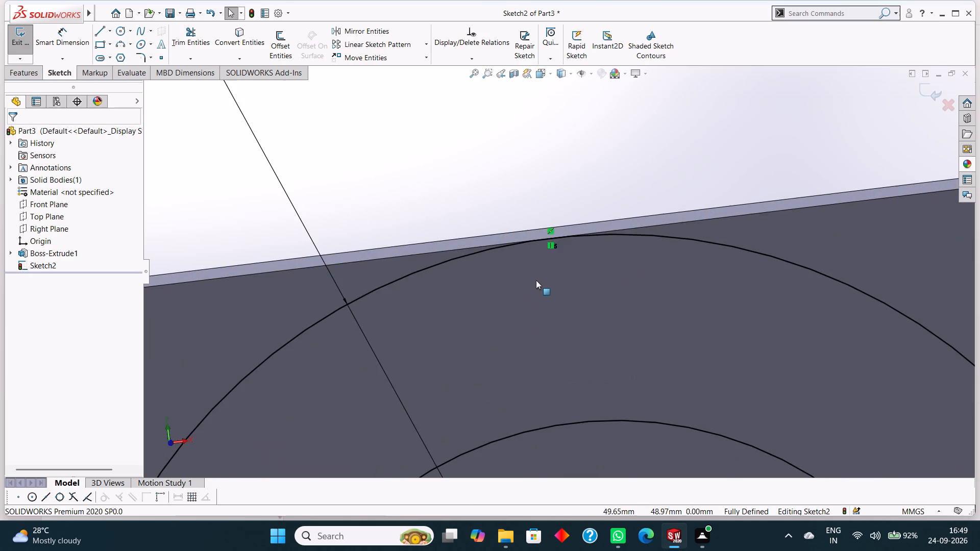
{"action": "scroll", "coordinate": [536, 277], "scroll_direction": "down", "scroll_amount": 4}
{"action": "scroll", "coordinate": [536, 277], "scroll_direction": "up", "scroll_amount": 16}
{"action": "key", "text": "Escape"}
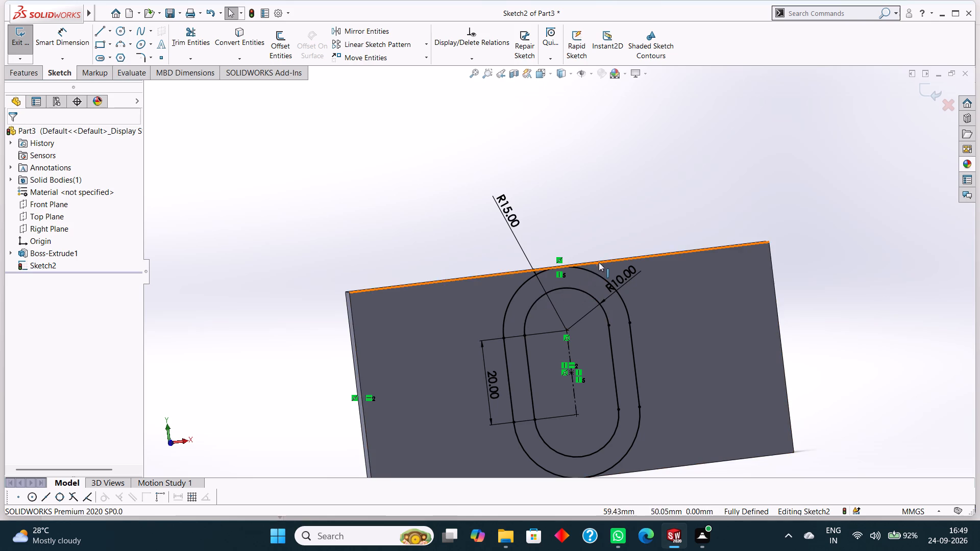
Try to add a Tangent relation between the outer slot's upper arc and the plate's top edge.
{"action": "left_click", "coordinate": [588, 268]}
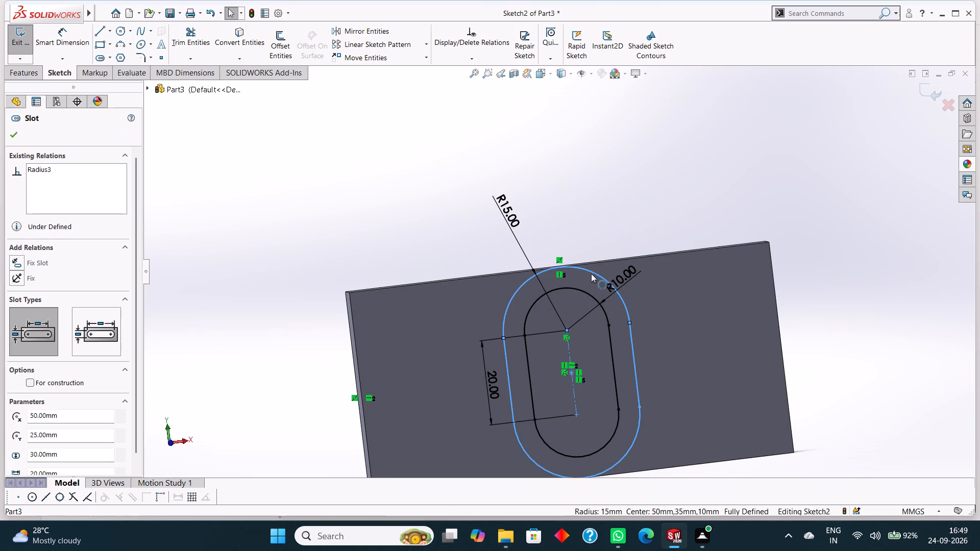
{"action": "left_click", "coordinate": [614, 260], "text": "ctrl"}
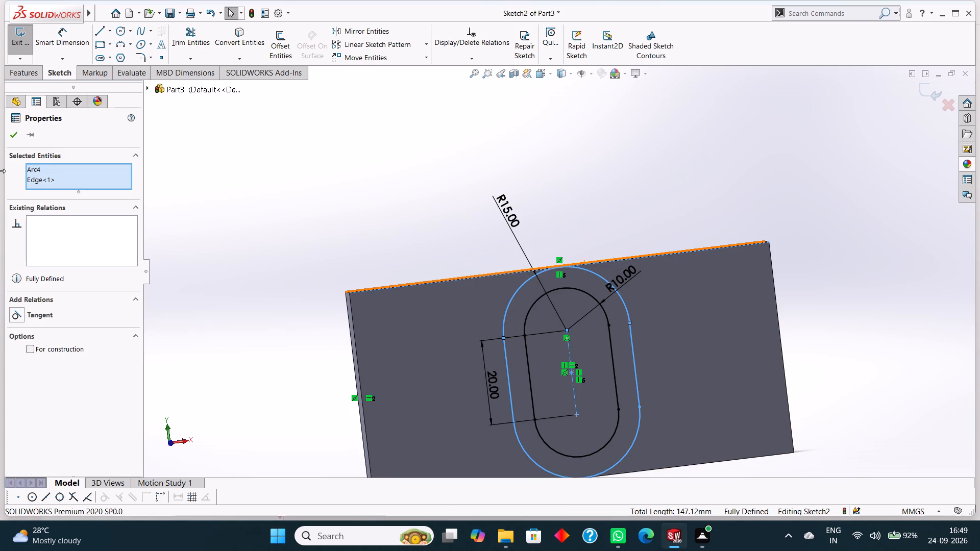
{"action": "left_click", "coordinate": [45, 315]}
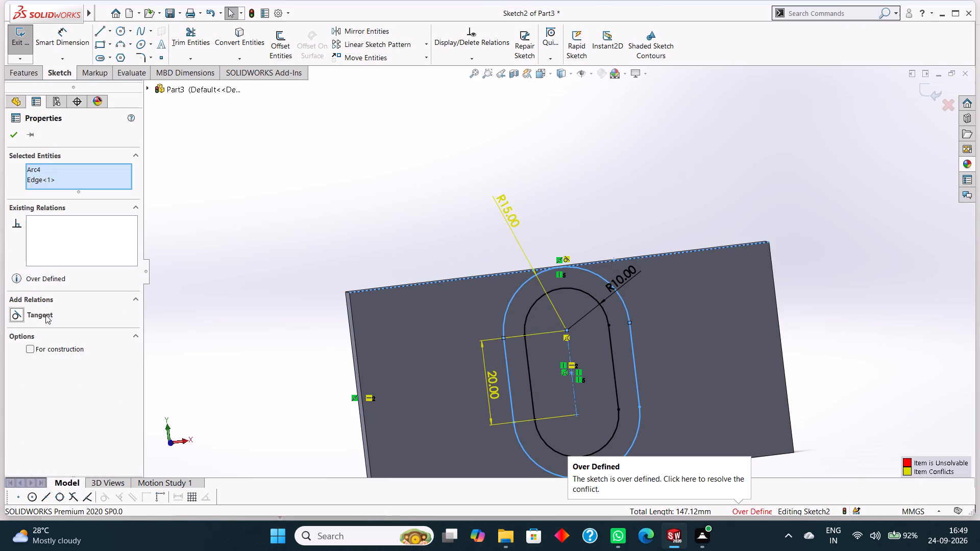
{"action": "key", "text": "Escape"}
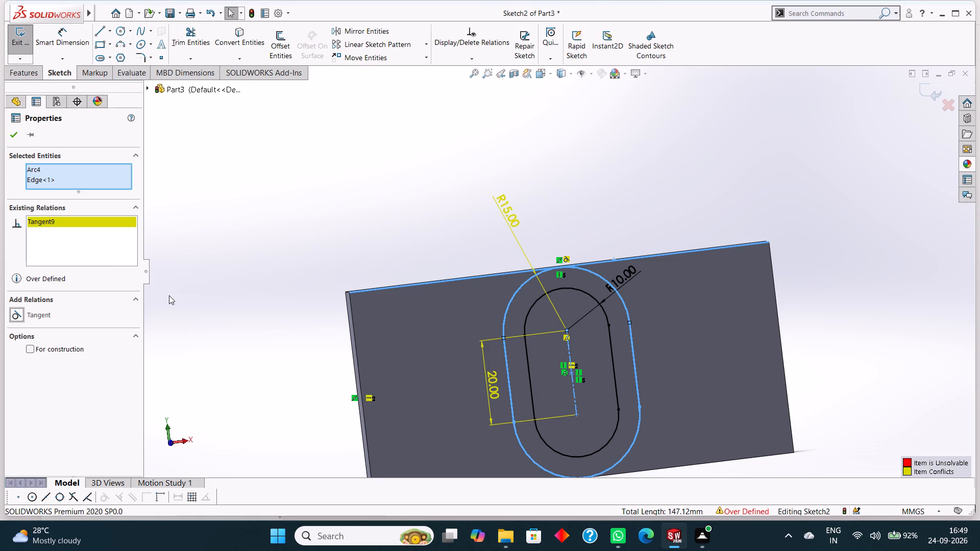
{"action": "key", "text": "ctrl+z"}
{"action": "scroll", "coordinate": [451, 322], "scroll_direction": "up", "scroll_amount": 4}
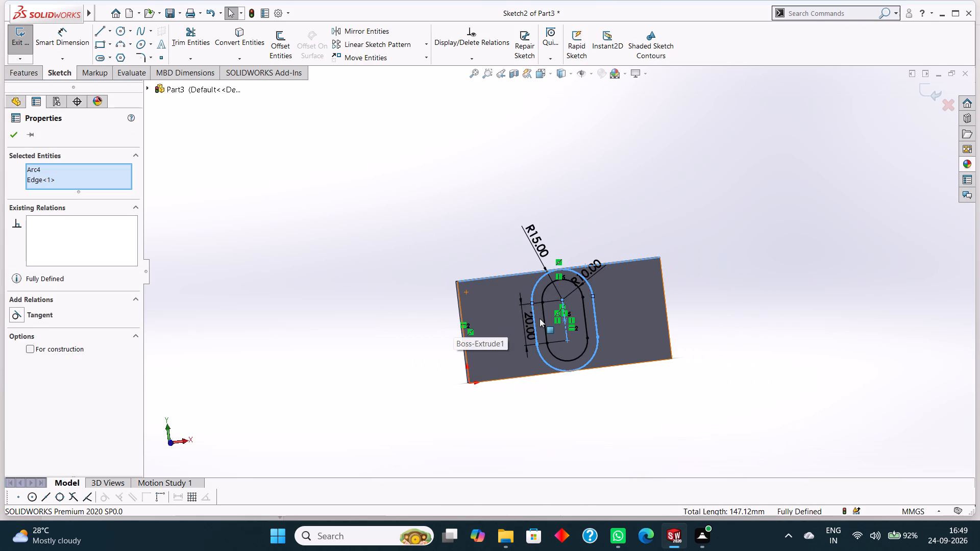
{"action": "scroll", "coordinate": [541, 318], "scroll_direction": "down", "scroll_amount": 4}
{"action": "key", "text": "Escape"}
Extrude the ring-shaped profile between the two slots 40 mm upward from the plate, merged with it.
{"action": "scroll", "coordinate": [548, 361], "scroll_direction": "up", "scroll_amount": 2}
{"action": "left_click", "coordinate": [28, 76]}
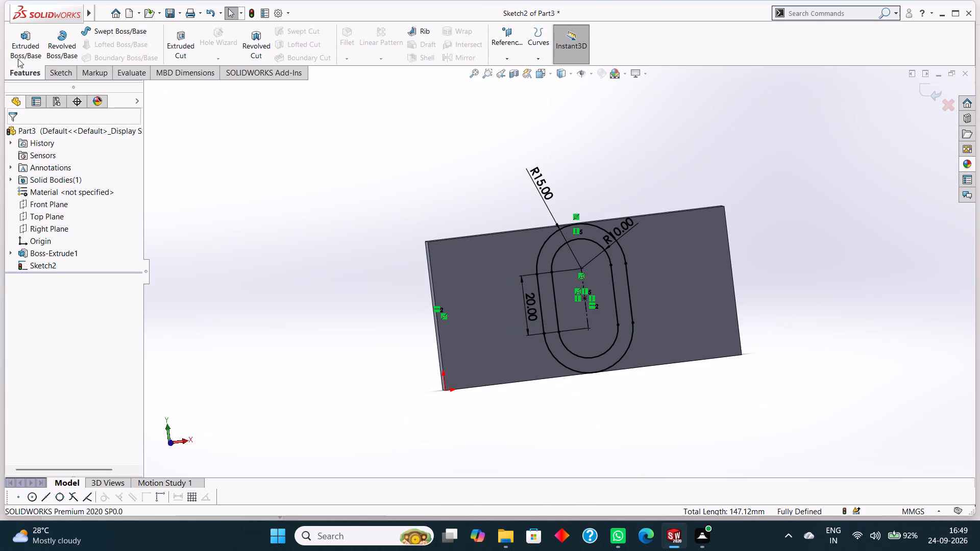
{"action": "left_click", "coordinate": [18, 51]}
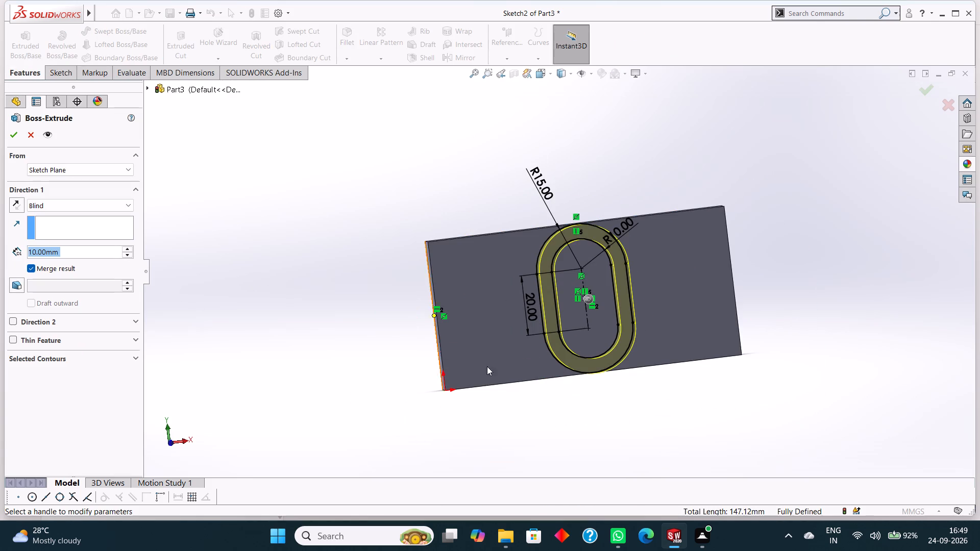
{"action": "middle_click_drag", "start_coordinate": [723, 425], "coordinate": [707, 278]}
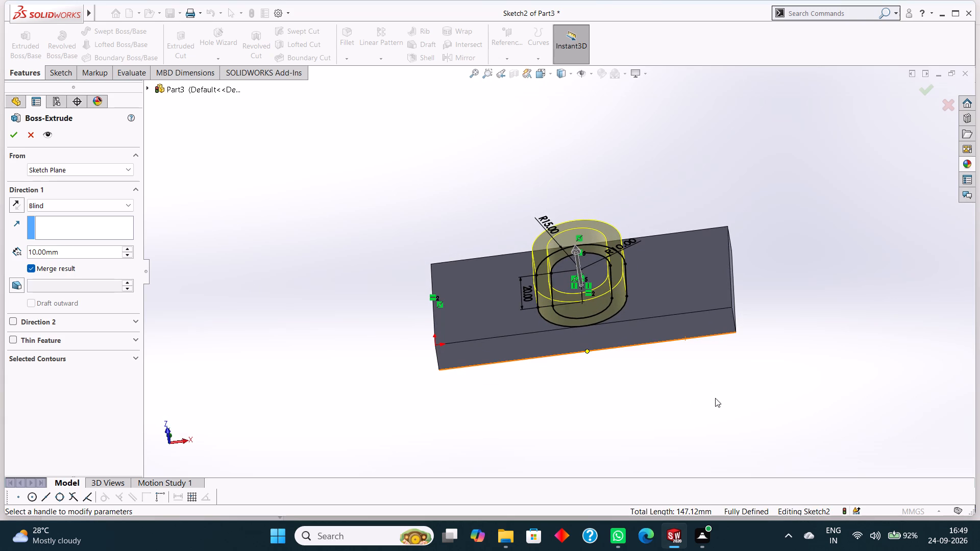
{"action": "left_click", "coordinate": [78, 251]}
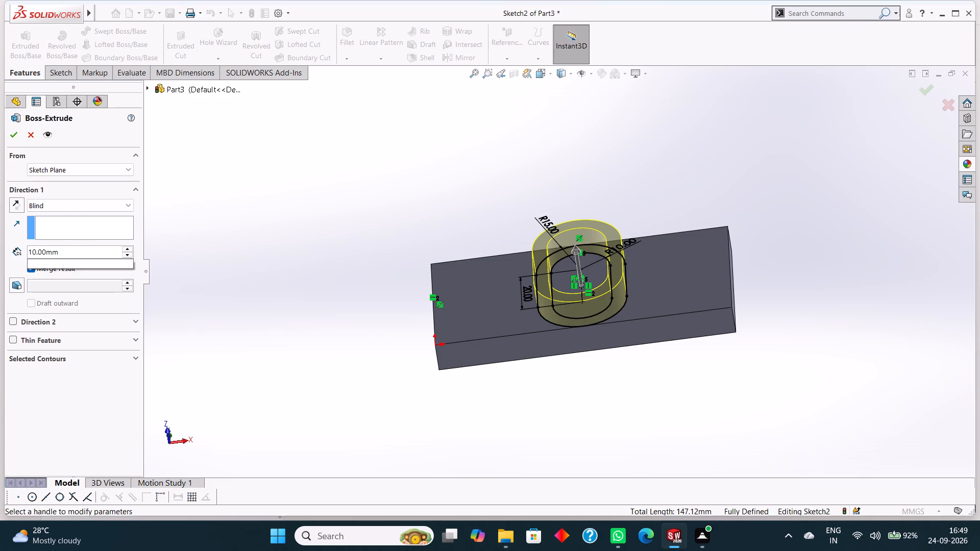
{"action": "left_click_drag", "start_coordinate": [78, 250], "coordinate": [84, 256]}
{"action": "type", "text": "40"}
{"action": "key", "text": "Return"}
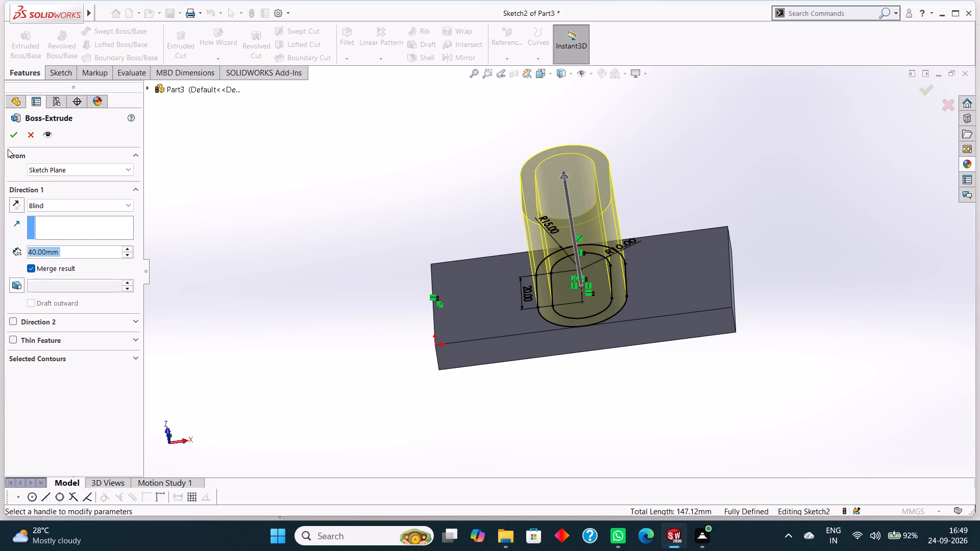
{"action": "left_click", "coordinate": [11, 139]}
{"action": "left_click", "coordinate": [275, 218]}
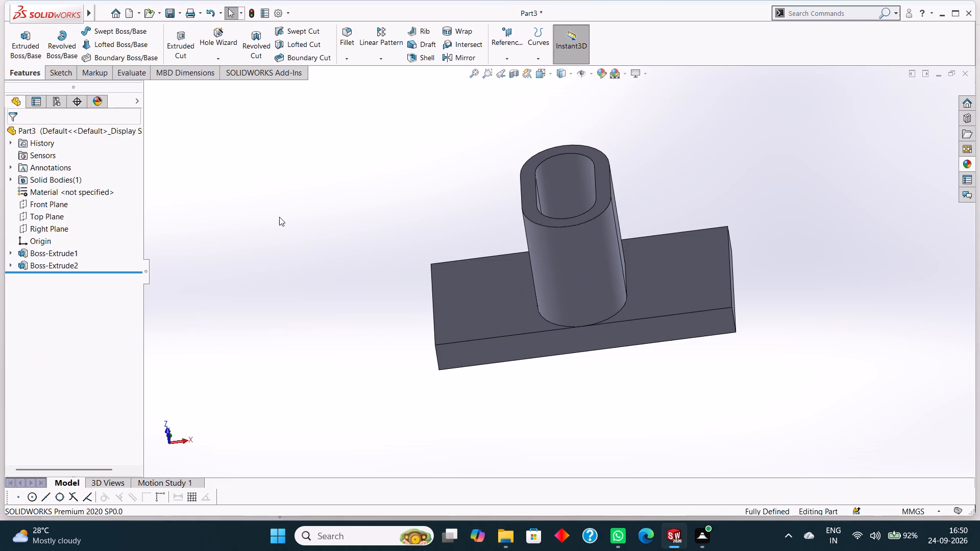
Examine the extruded slot boss and the plate from an angled view at several zoom levels.
{"action": "scroll", "coordinate": [387, 233], "scroll_direction": "up", "scroll_amount": 2}
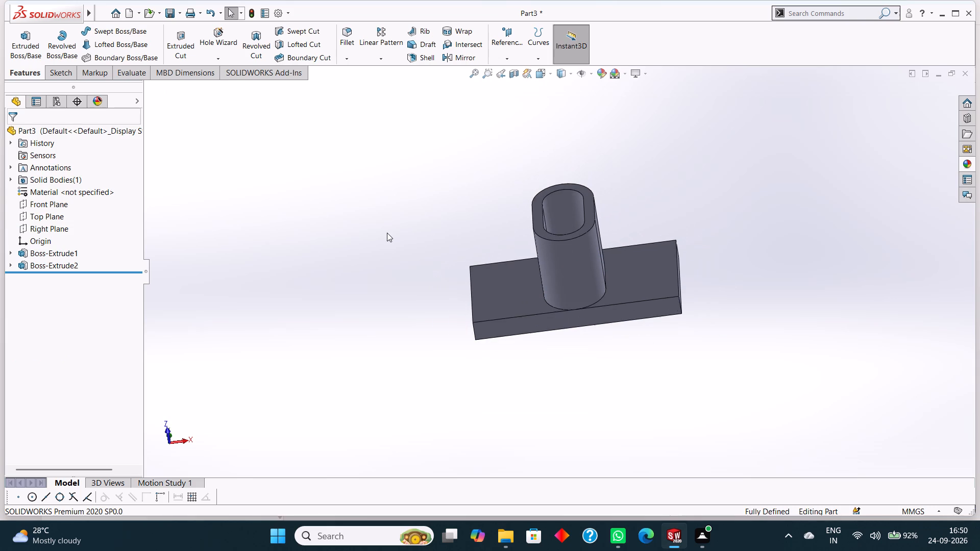
{"action": "scroll", "coordinate": [387, 233], "scroll_direction": "up", "scroll_amount": 2}
{"action": "scroll", "coordinate": [396, 247], "scroll_direction": "down", "scroll_amount": 1}
{"action": "scroll", "coordinate": [396, 248], "scroll_direction": "up", "scroll_amount": 2}
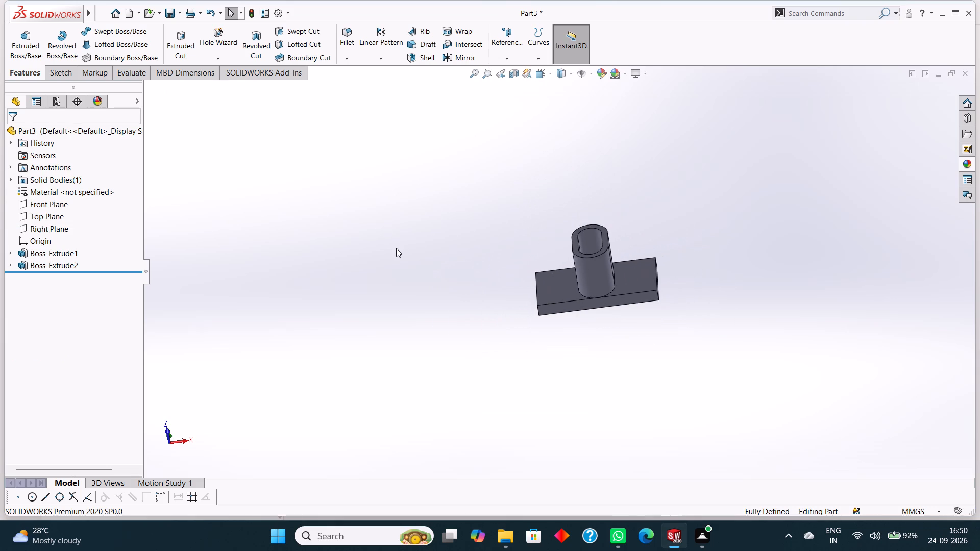
{"action": "scroll", "coordinate": [396, 248], "scroll_direction": "down", "scroll_amount": 2}
{"action": "scroll", "coordinate": [396, 248], "scroll_direction": "up", "scroll_amount": 5}
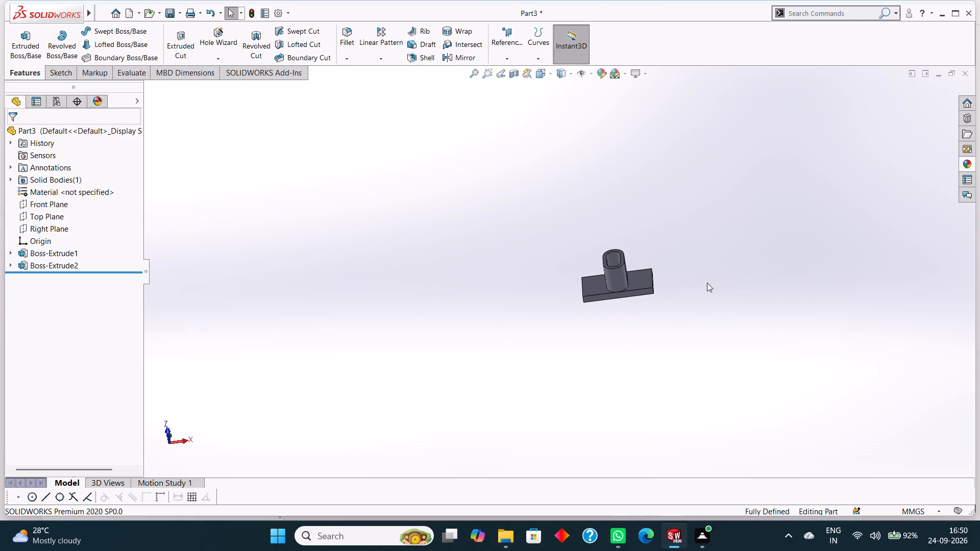
{"action": "middle_click_drag", "start_coordinate": [713, 282], "coordinate": [698, 304]}
{"action": "scroll", "coordinate": [654, 287], "scroll_direction": "down", "scroll_amount": 3}
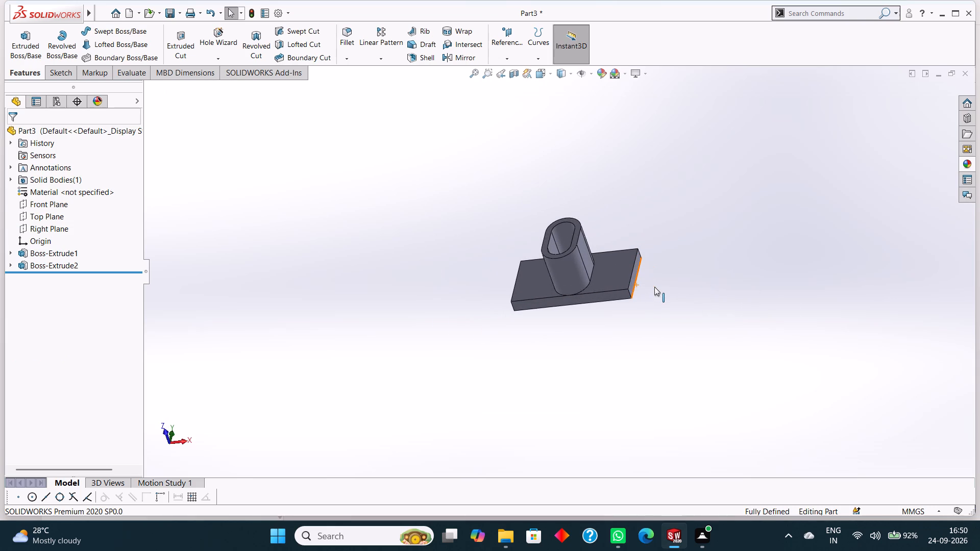
{"action": "scroll", "coordinate": [539, 257], "scroll_direction": "down", "scroll_amount": 2}
{"action": "scroll", "coordinate": [616, 240], "scroll_direction": "up", "scroll_amount": 1}
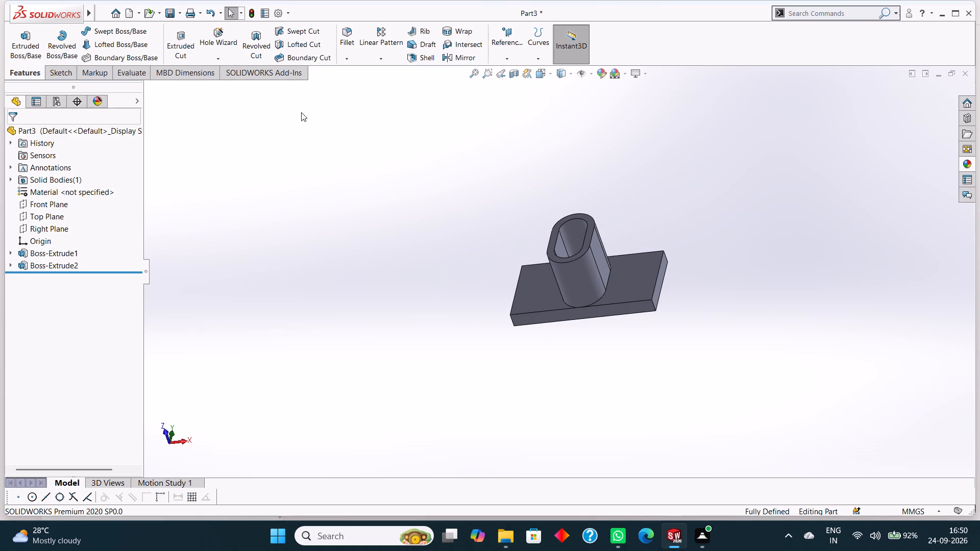
Create a reference plane offset 25 mm from the Top Plane, through the middle of the plate and boss.
{"action": "left_click", "coordinate": [509, 59]}
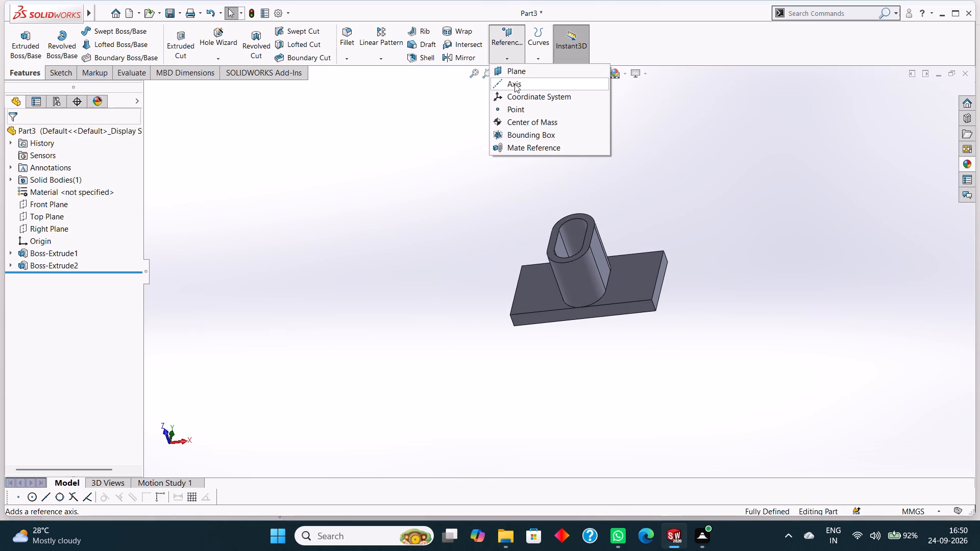
{"action": "left_click", "coordinate": [513, 73]}
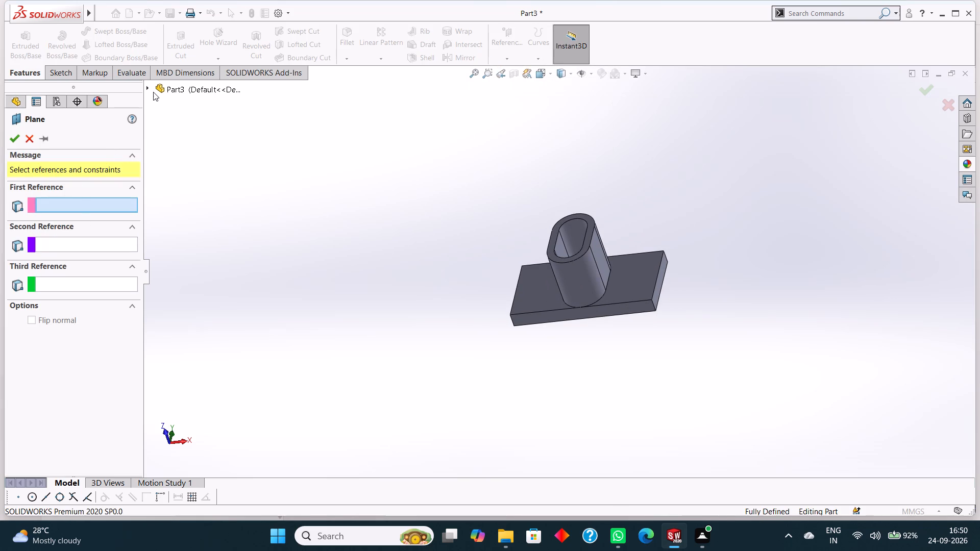
{"action": "left_click", "coordinate": [152, 87]}
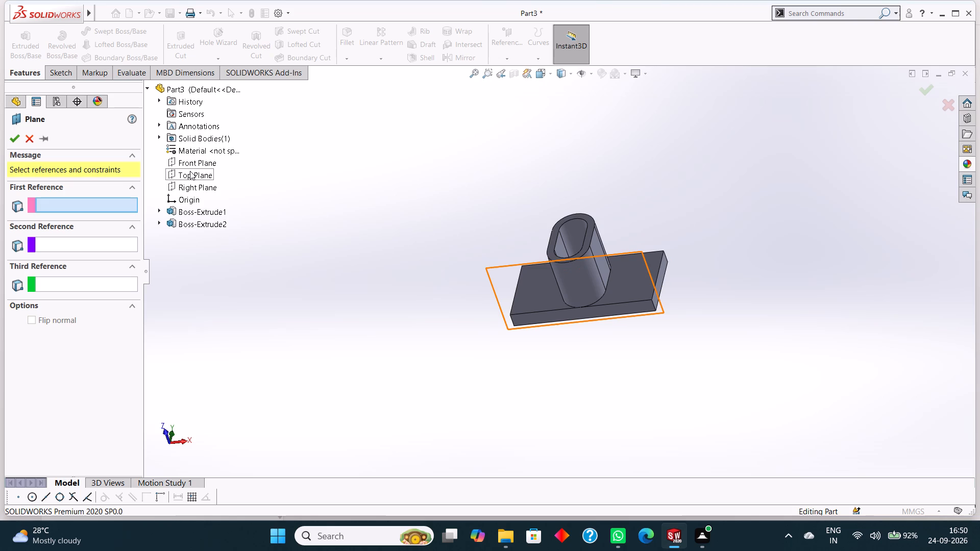
{"action": "left_click", "coordinate": [190, 171]}
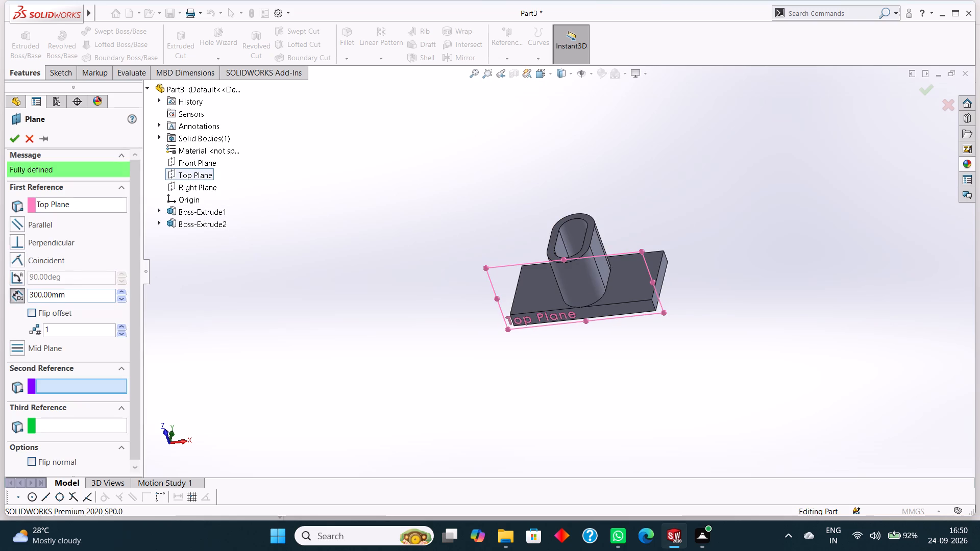
{"action": "scroll", "coordinate": [337, 293], "scroll_direction": "up", "scroll_amount": 1}
{"action": "middle_click_drag", "start_coordinate": [337, 293], "coordinate": [329, 304]}
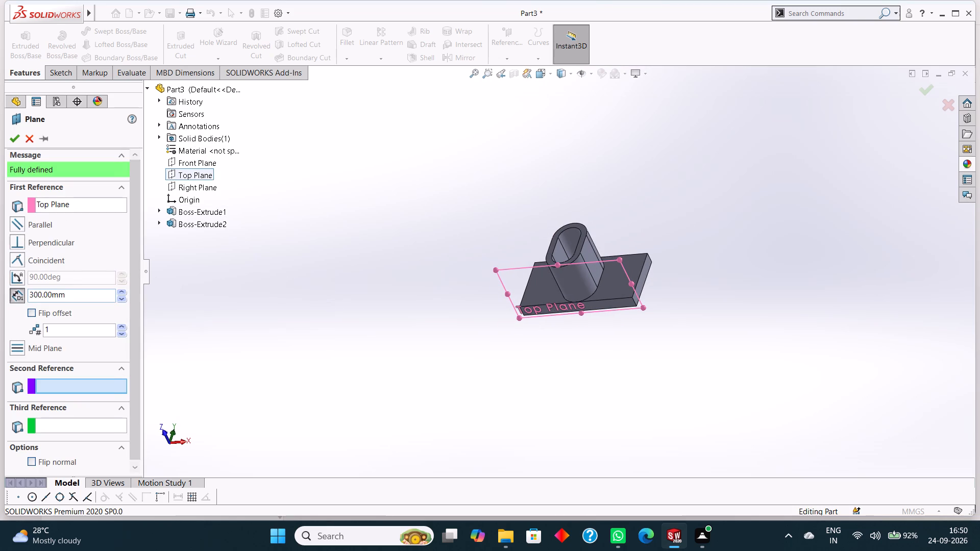
{"action": "left_click_drag", "start_coordinate": [78, 293], "coordinate": [29, 294]}
{"action": "type", "text": "25"}
{"action": "key", "text": "Return"}
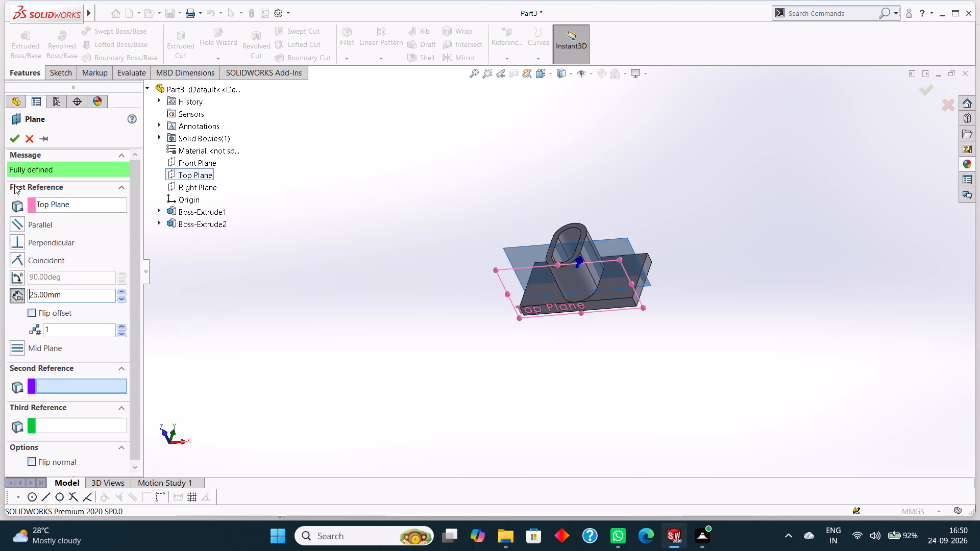
{"action": "left_click", "coordinate": [13, 138]}
{"action": "left_click", "coordinate": [612, 370]}
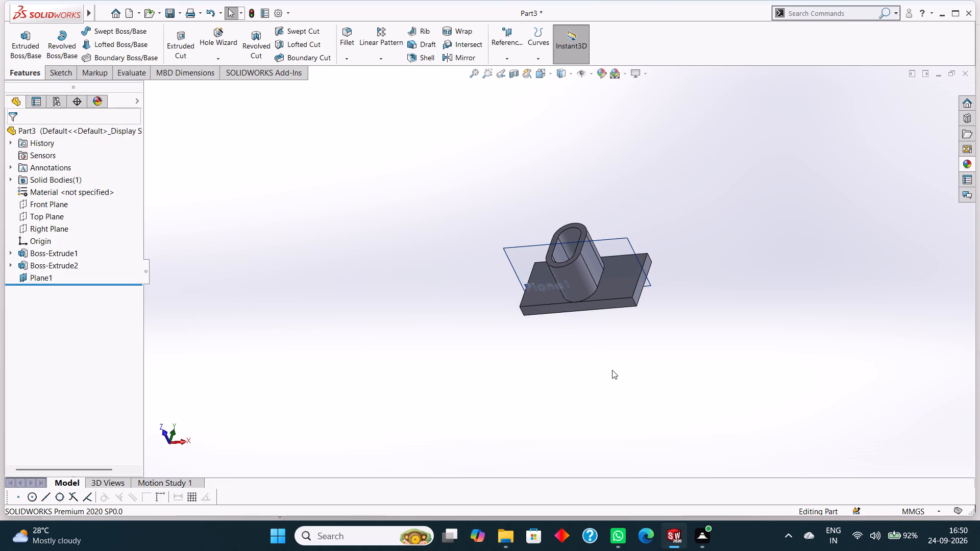
On the offset plane, sketch a diagonal line from the boss's top corner to the plate's upper corner on the side away from the origin.
{"action": "left_click", "coordinate": [623, 240]}
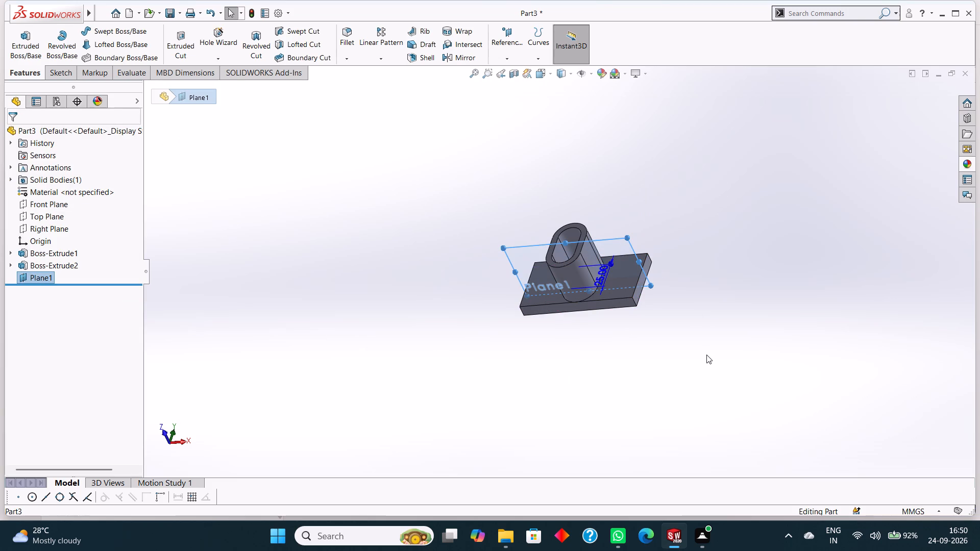
{"action": "key", "text": "ctrl+8"}
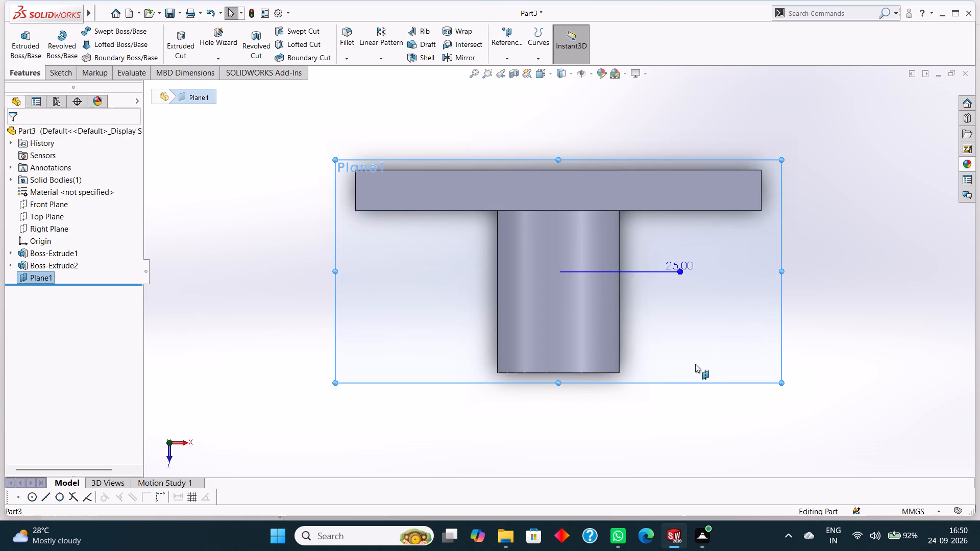
{"action": "left_click", "coordinate": [752, 381]}
{"action": "key", "text": "ctrl+8"}
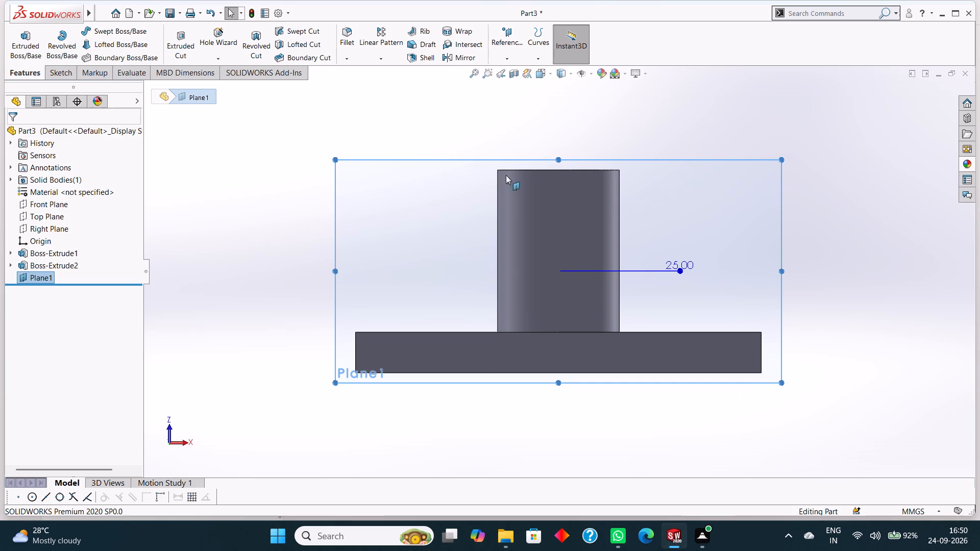
{"action": "right_click", "coordinate": [694, 191]}
{"action": "left_click", "coordinate": [716, 181]}
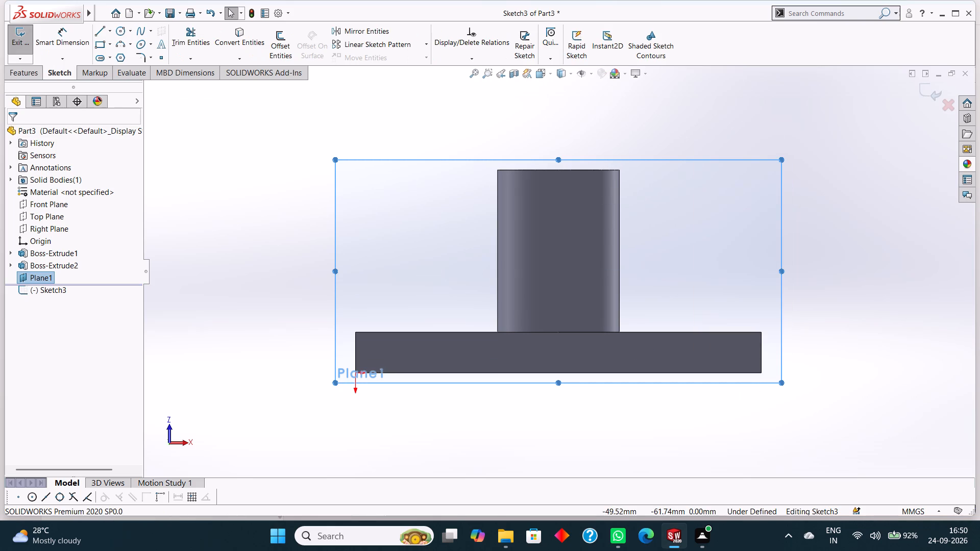
{"action": "left_click", "coordinate": [102, 29]}
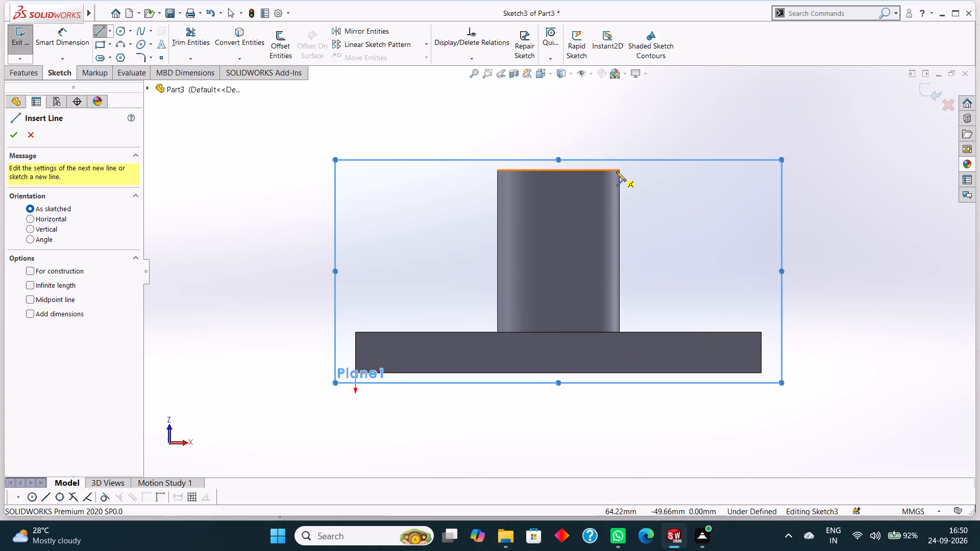
{"action": "left_click", "coordinate": [621, 170]}
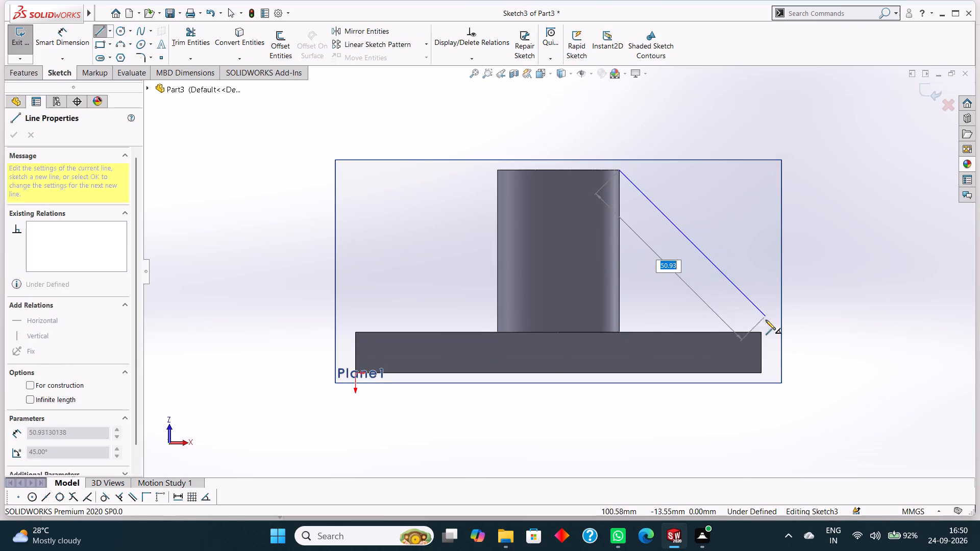
{"action": "left_click", "coordinate": [762, 332]}
{"action": "right_click", "coordinate": [811, 272]}
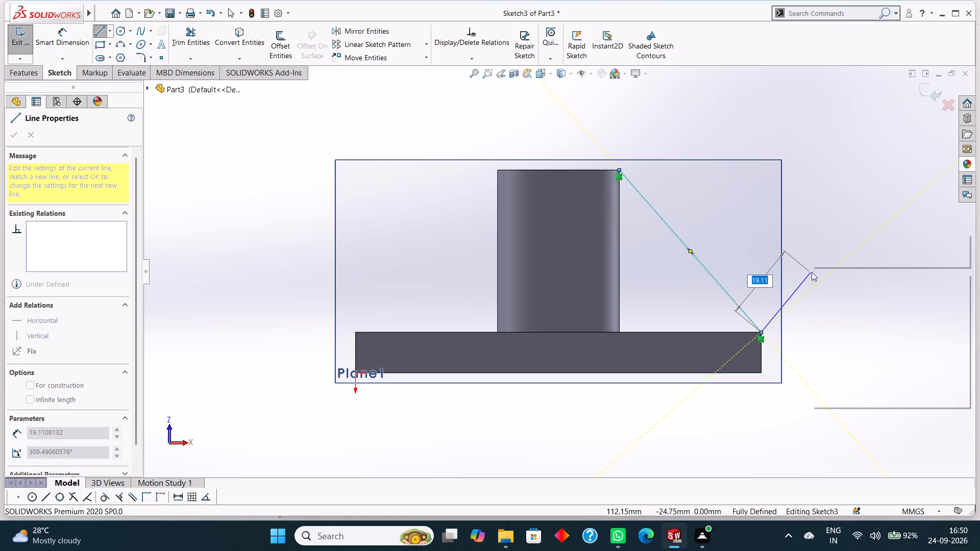
{"action": "left_click", "coordinate": [829, 280]}
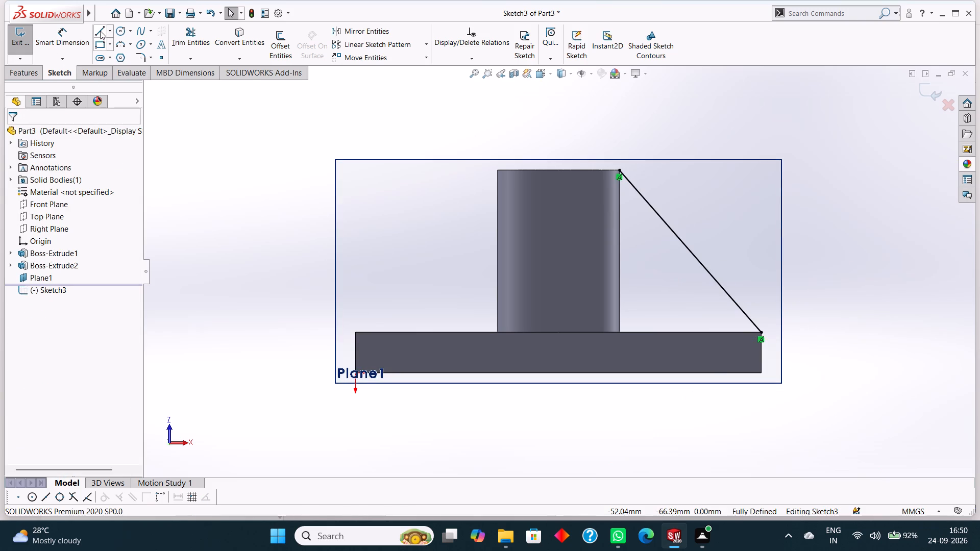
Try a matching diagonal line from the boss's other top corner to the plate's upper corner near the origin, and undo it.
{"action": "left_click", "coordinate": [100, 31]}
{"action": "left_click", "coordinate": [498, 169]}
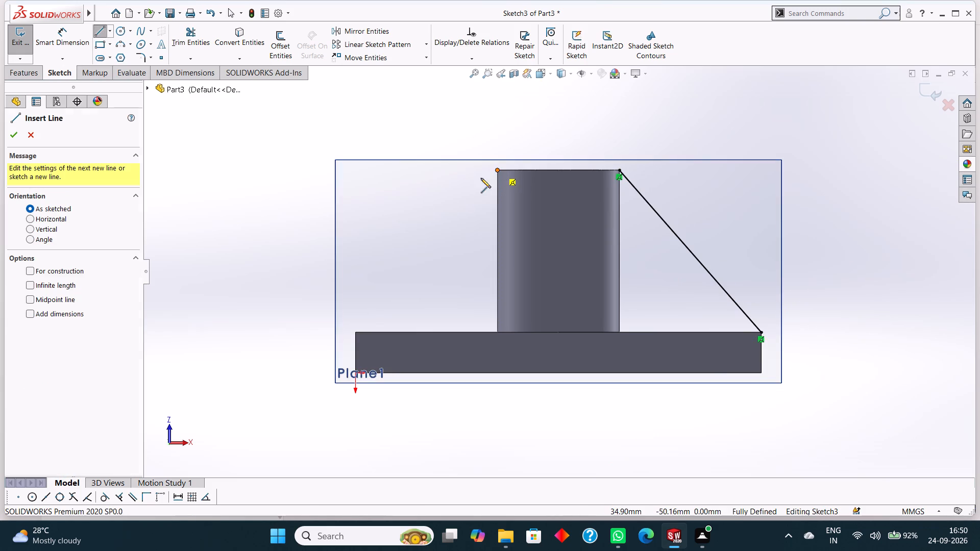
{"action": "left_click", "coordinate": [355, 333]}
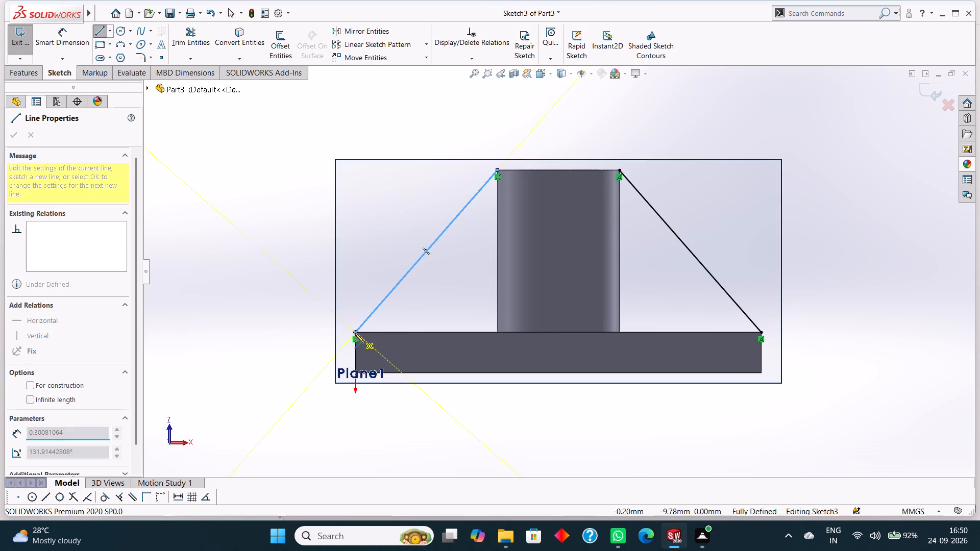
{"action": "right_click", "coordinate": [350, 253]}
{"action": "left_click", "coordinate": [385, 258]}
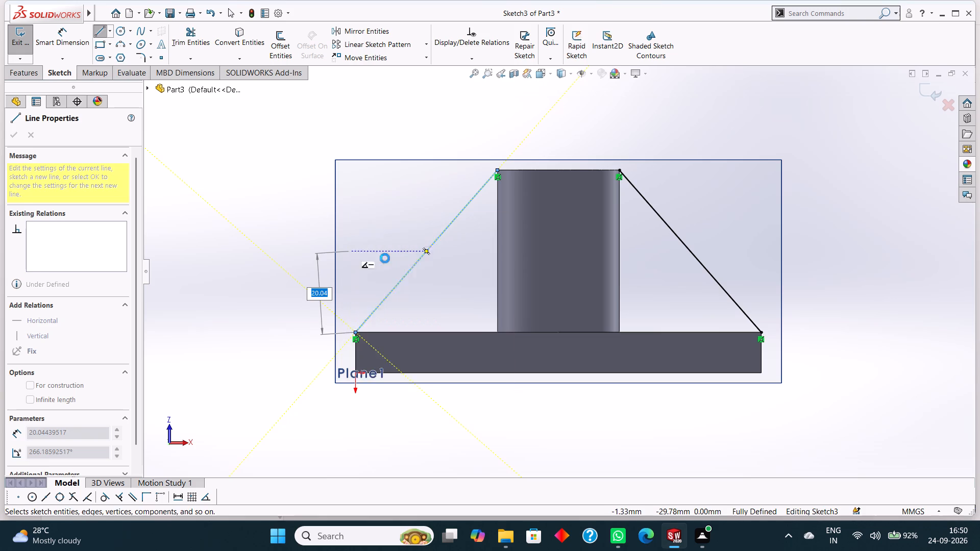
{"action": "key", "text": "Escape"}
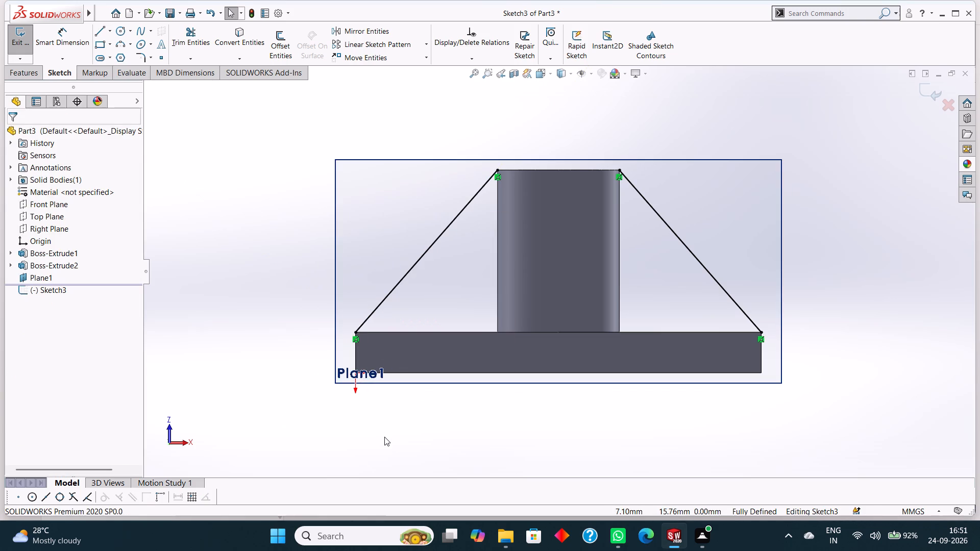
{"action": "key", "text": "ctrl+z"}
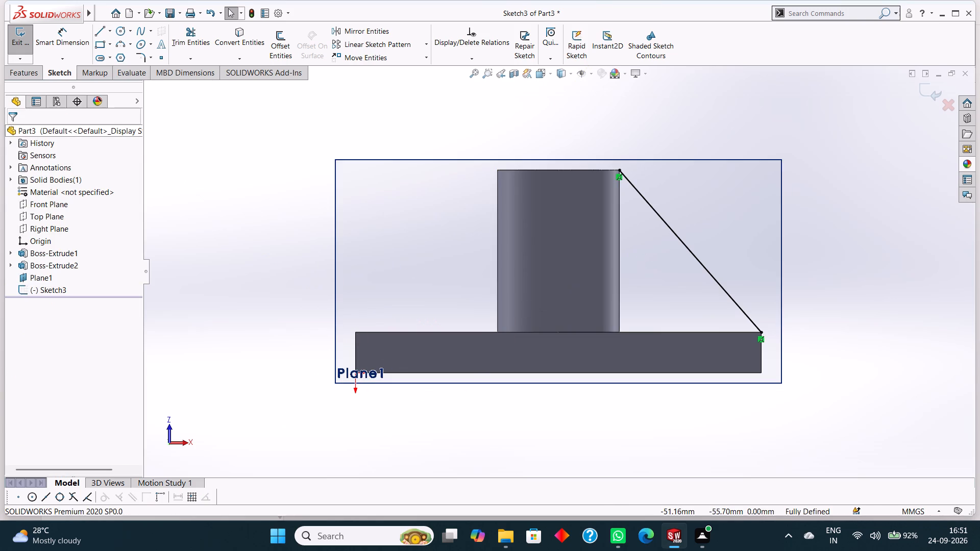
Create a 10 mm thick rib, centered on the sketched diagonal line, with the material side flipped to fill toward the boss and plate.
{"action": "left_click", "coordinate": [16, 73]}
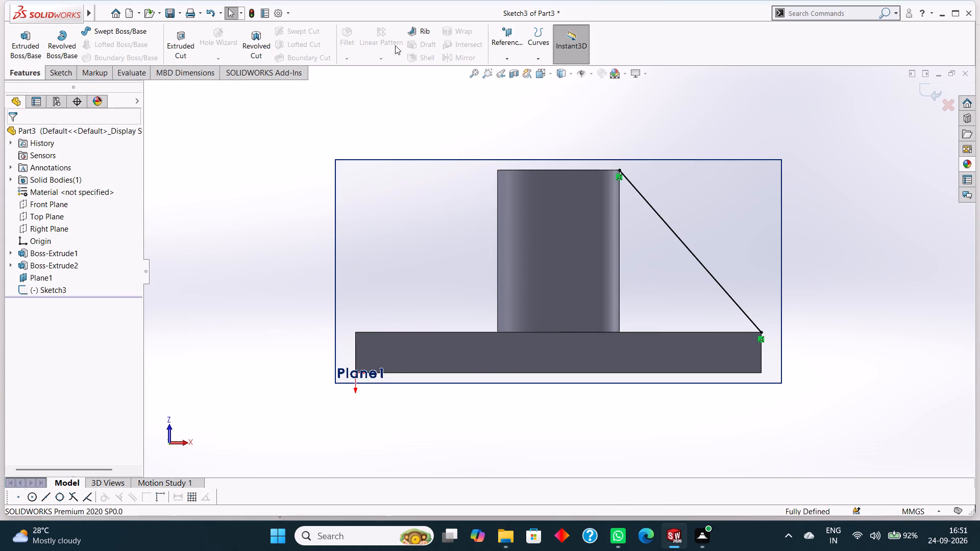
{"action": "left_click", "coordinate": [413, 34]}
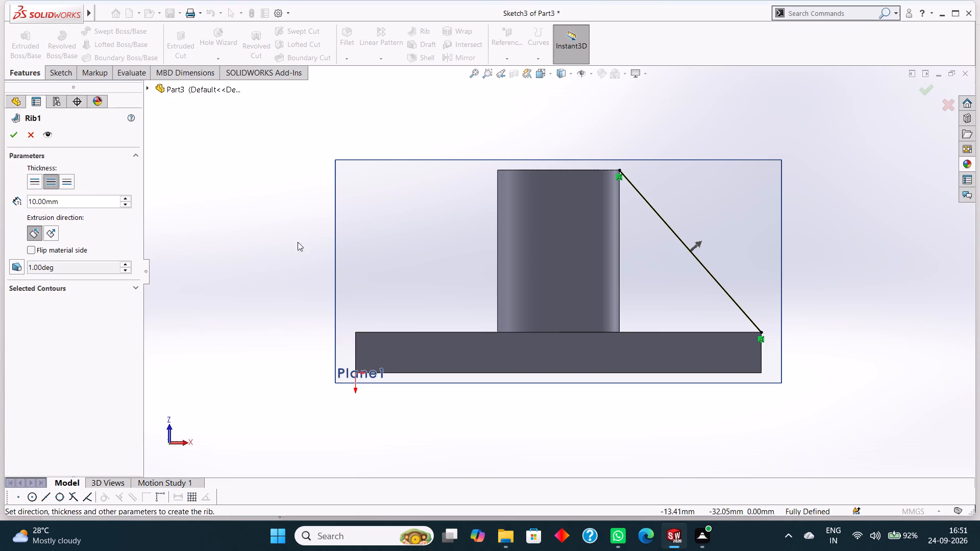
{"action": "middle_click_drag", "start_coordinate": [904, 195], "coordinate": [864, 250]}
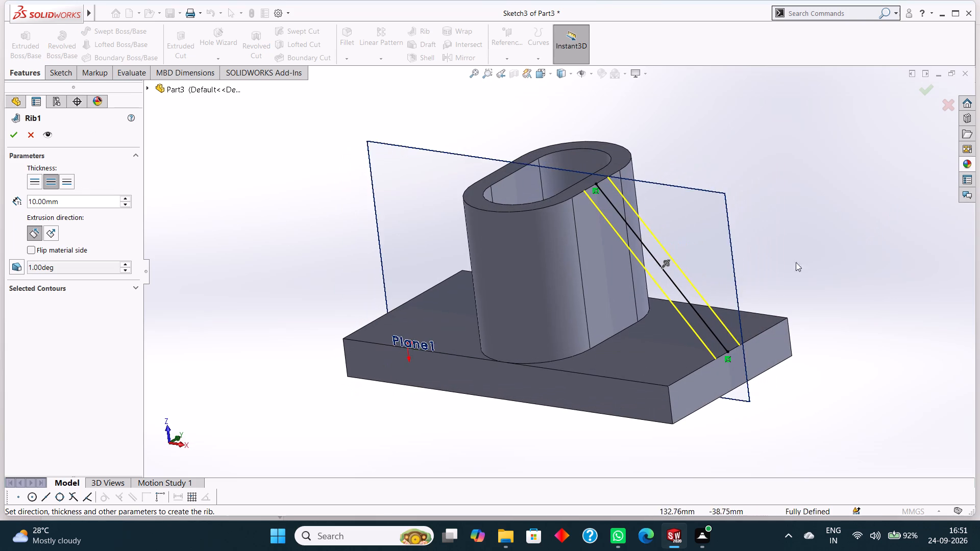
{"action": "left_click", "coordinate": [32, 246]}
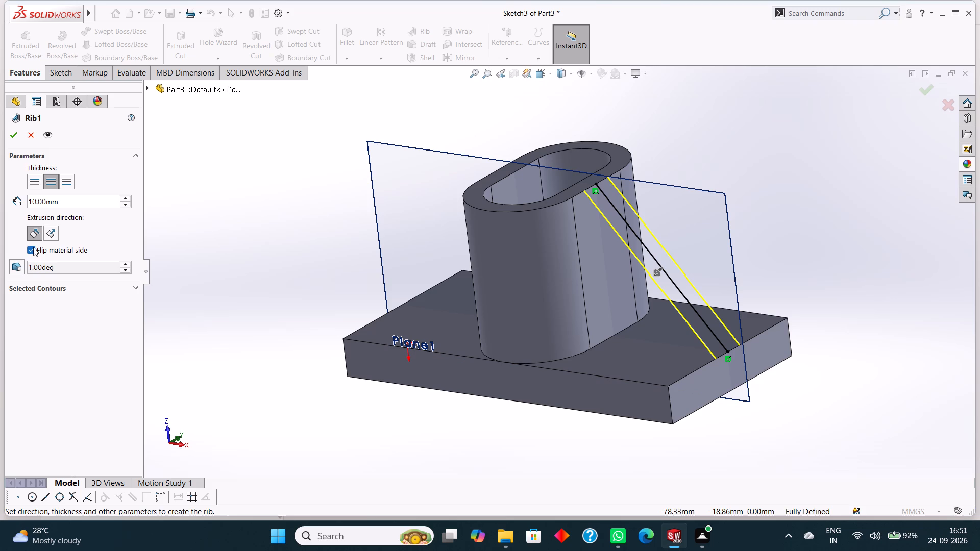
{"action": "left_click", "coordinate": [11, 137]}
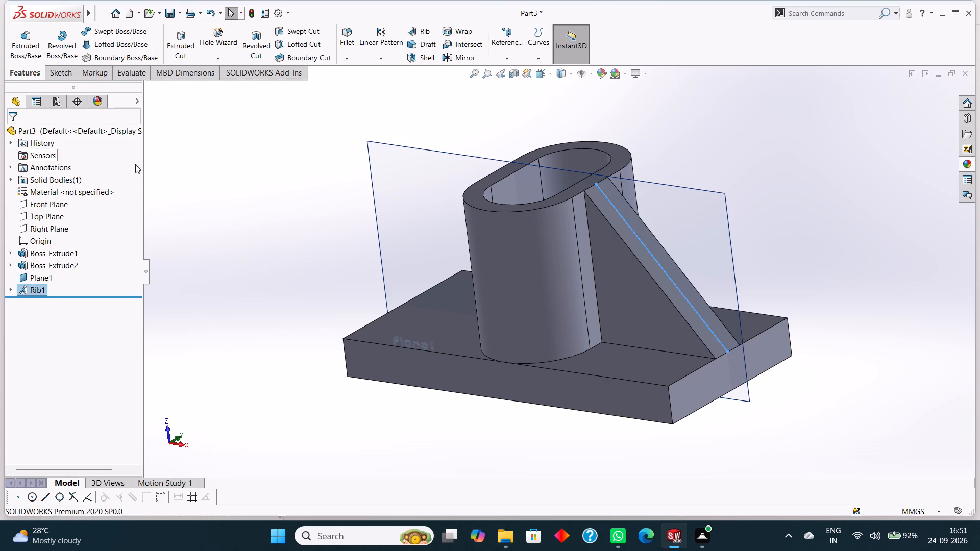
{"action": "left_click", "coordinate": [733, 154]}
On the offset mid-plane, sketch a diagonal line about 53 mm long from the boss's free top corner to the plate's upper corner near the origin.
{"action": "middle_click_drag", "start_coordinate": [753, 155], "coordinate": [777, 145]}
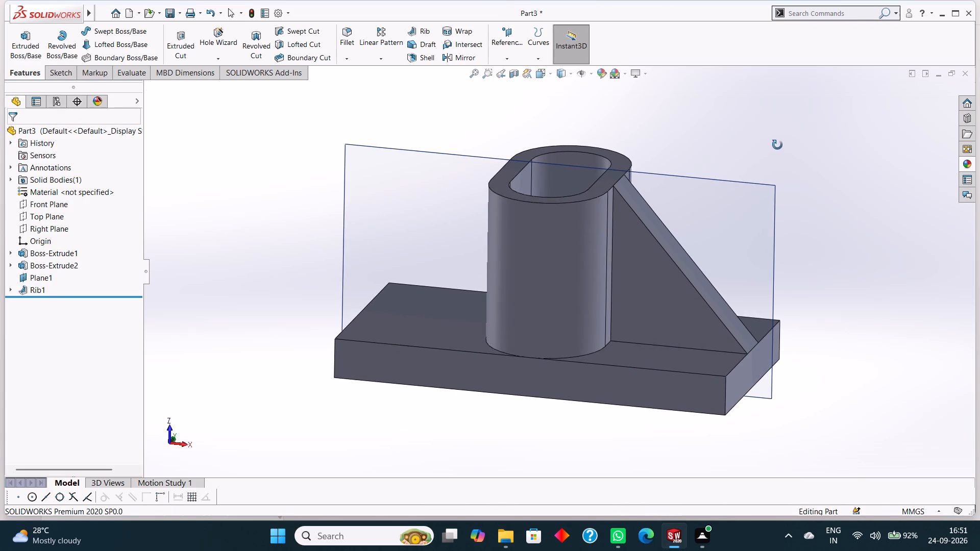
{"action": "middle_click_drag", "start_coordinate": [777, 145], "coordinate": [806, 162]}
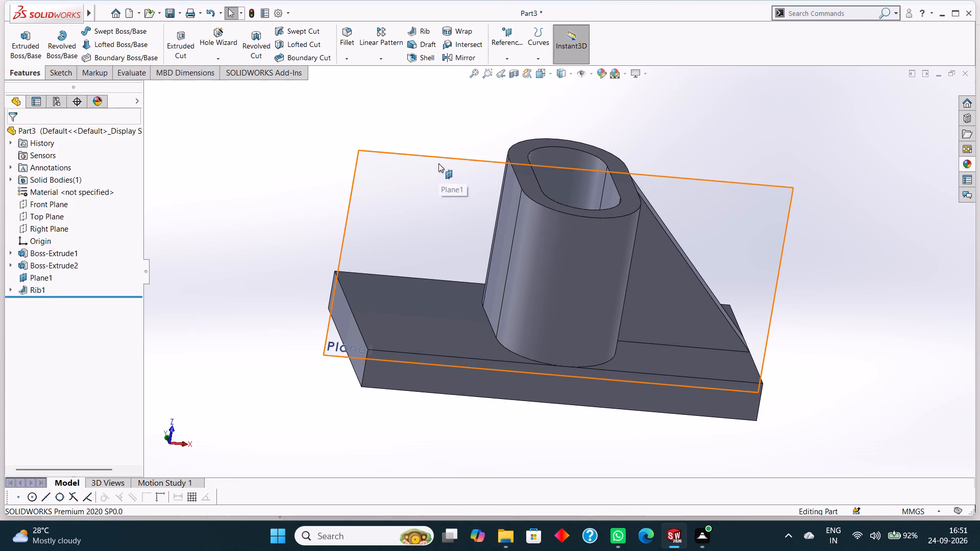
{"action": "left_click", "coordinate": [440, 160]}
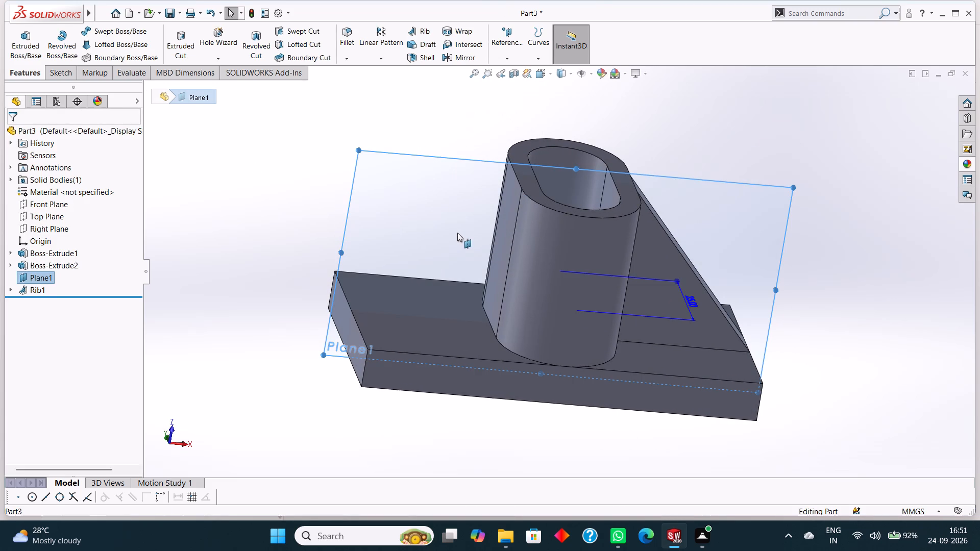
{"action": "key", "text": "ctrl+8"}
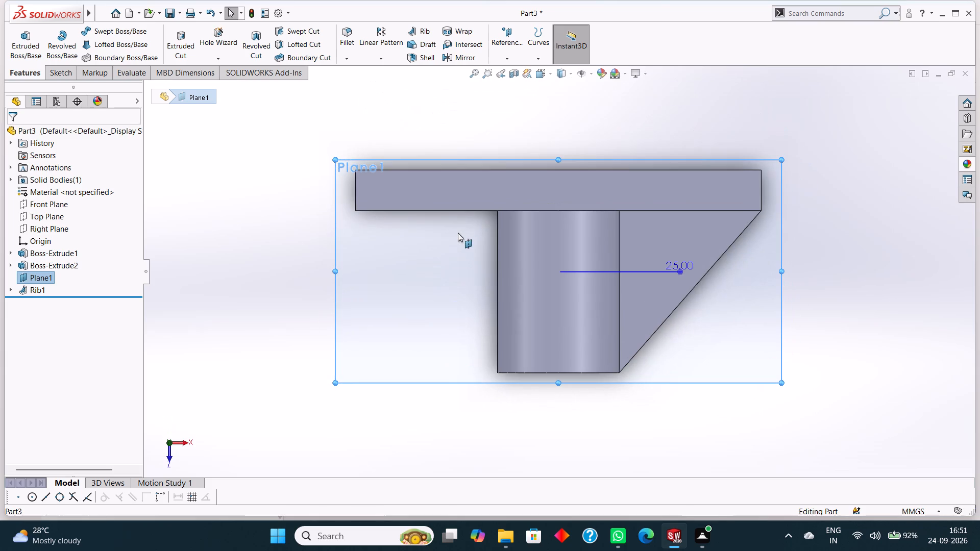
{"action": "left_click", "coordinate": [384, 261]}
{"action": "key", "text": "ctrl+8"}
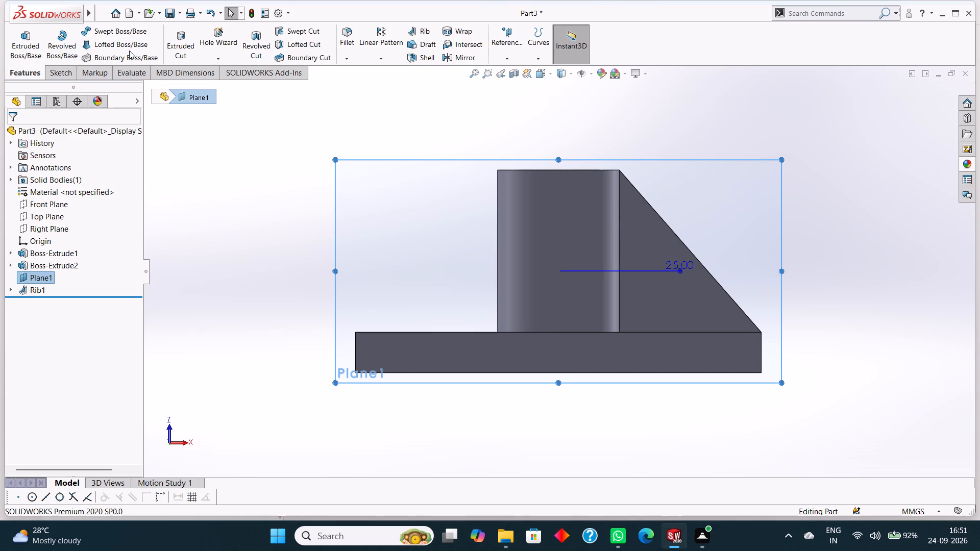
{"action": "left_click", "coordinate": [59, 72]}
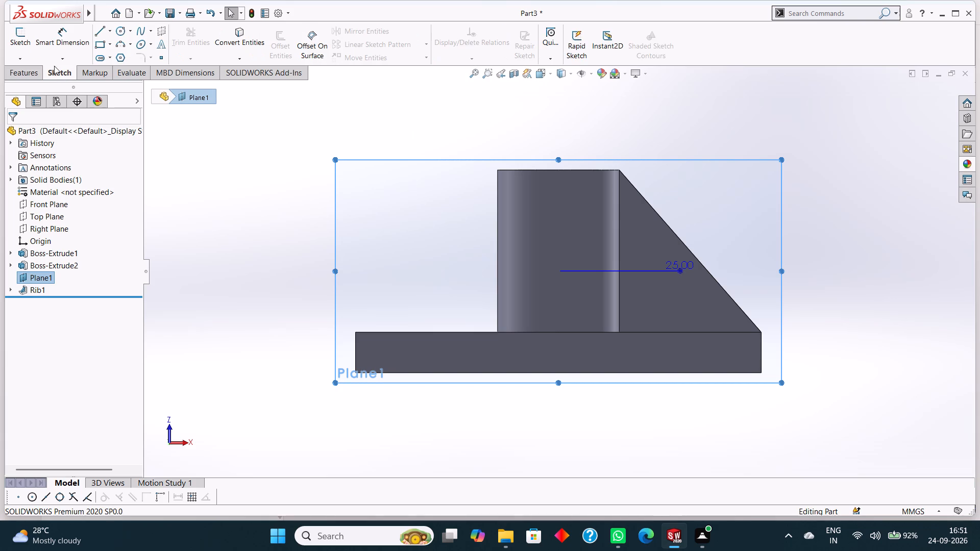
{"action": "left_click", "coordinate": [101, 33]}
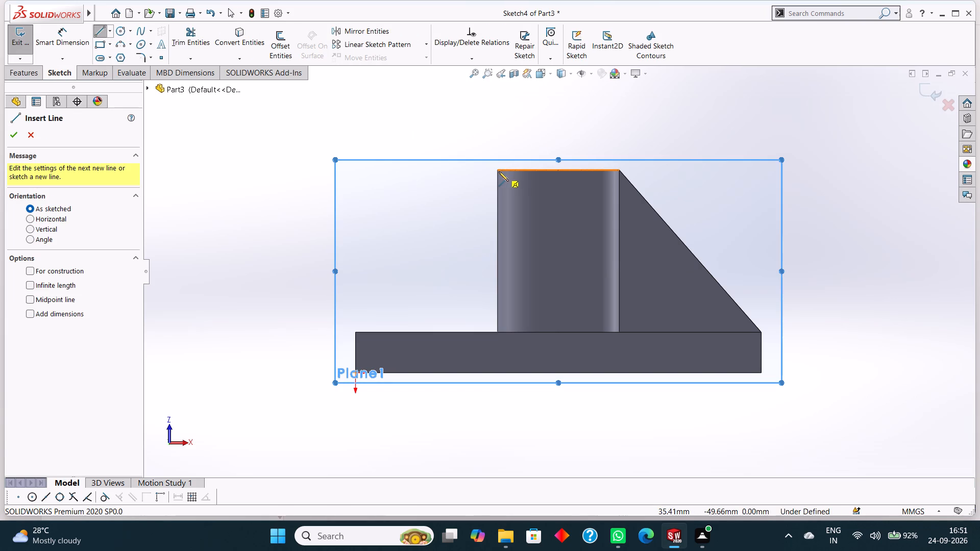
{"action": "left_click", "coordinate": [497, 170]}
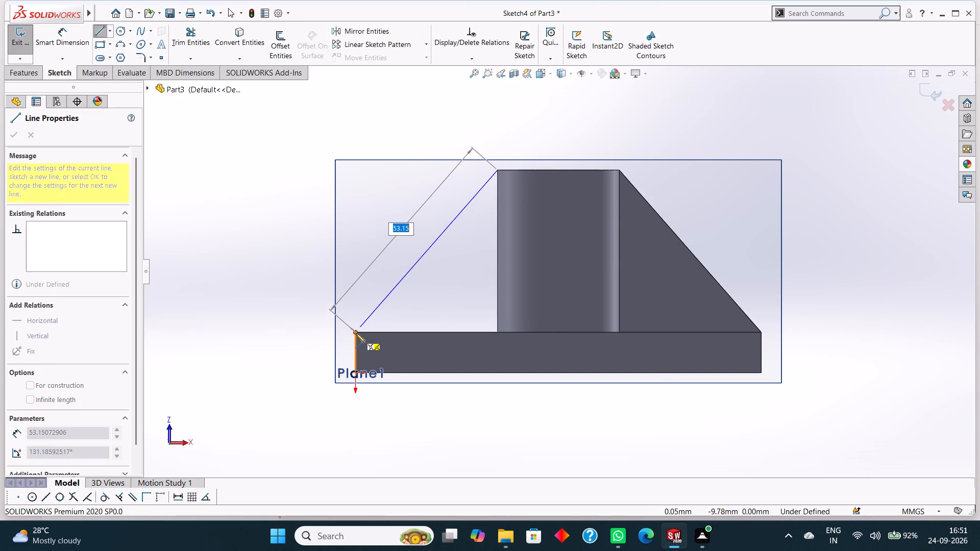
{"action": "left_click", "coordinate": [356, 333]}
{"action": "right_click", "coordinate": [294, 185]}
{"action": "left_click", "coordinate": [310, 191]}
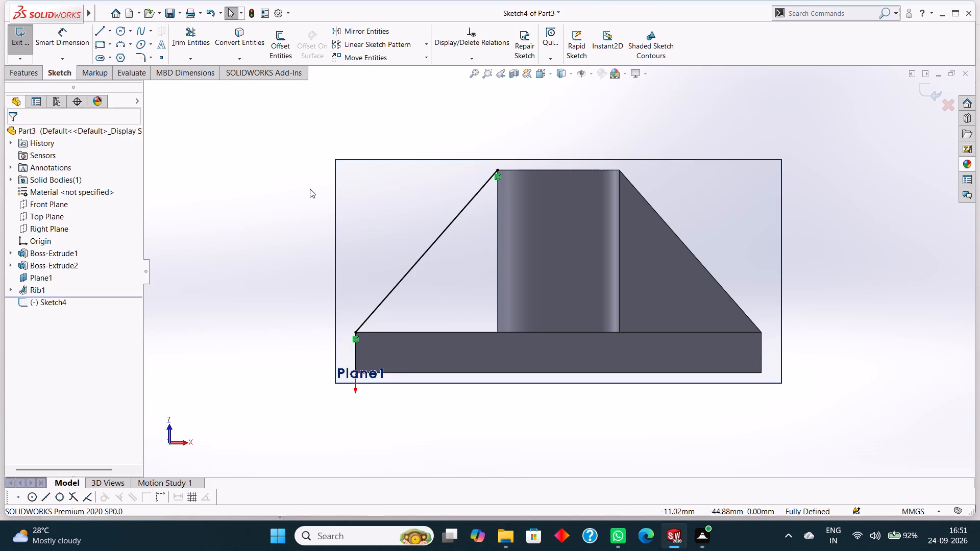
Create a 10 mm thick rib, centered on the new diagonal line, filling toward the boss and plate.
{"action": "left_click", "coordinate": [21, 74]}
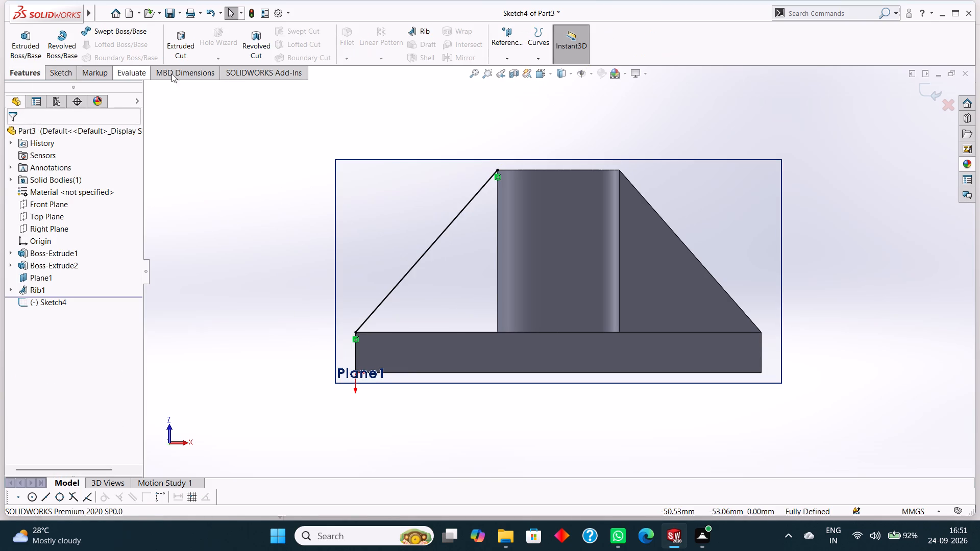
{"action": "left_click", "coordinate": [410, 30]}
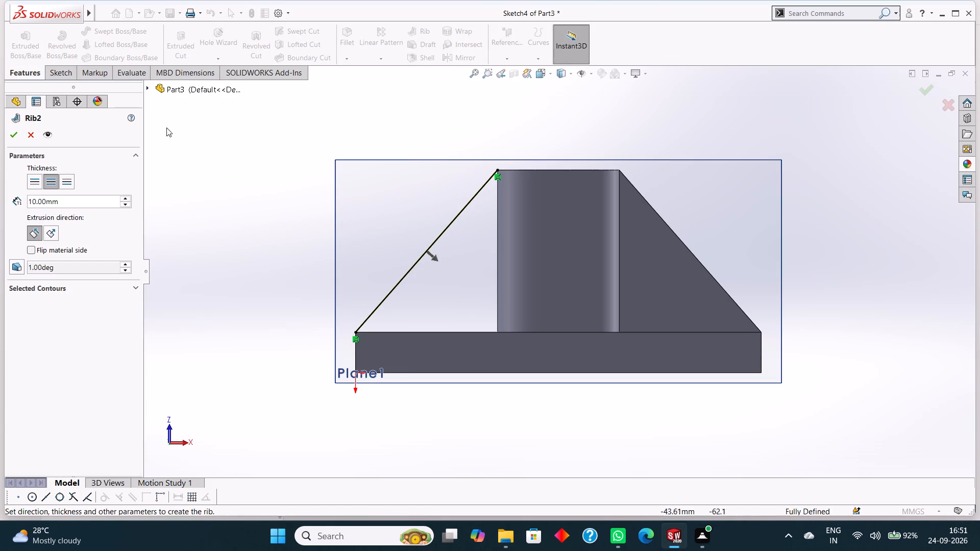
{"action": "middle_click_drag", "start_coordinate": [240, 152], "coordinate": [277, 193]}
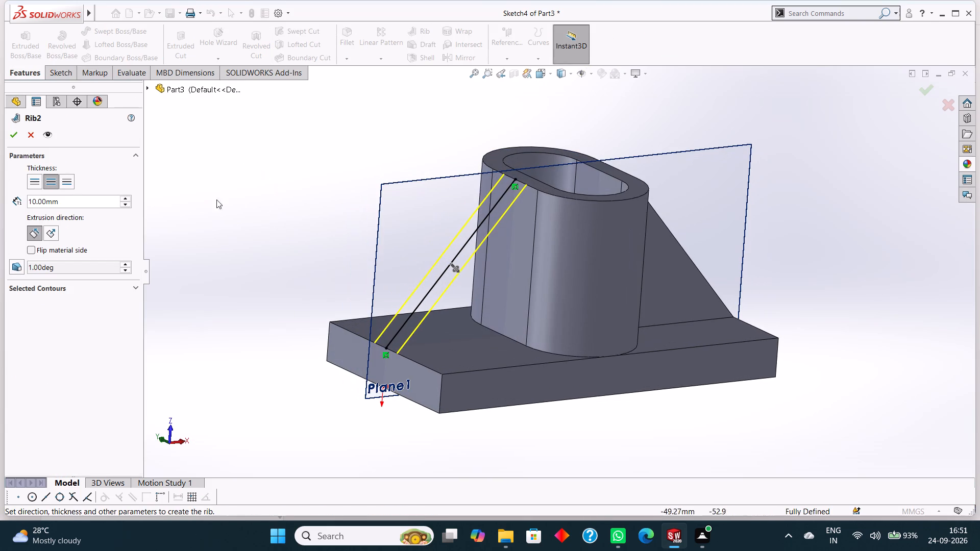
{"action": "left_click", "coordinate": [13, 134]}
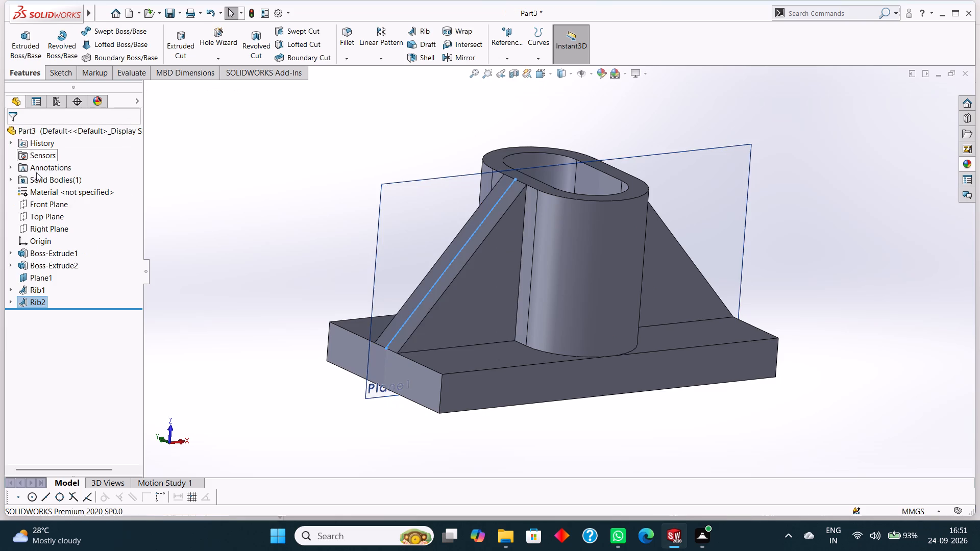
{"action": "left_click", "coordinate": [806, 225]}
Hide the offset reference plane that runs through the middle of the part.
{"action": "middle_click_drag", "start_coordinate": [844, 225], "coordinate": [830, 208]}
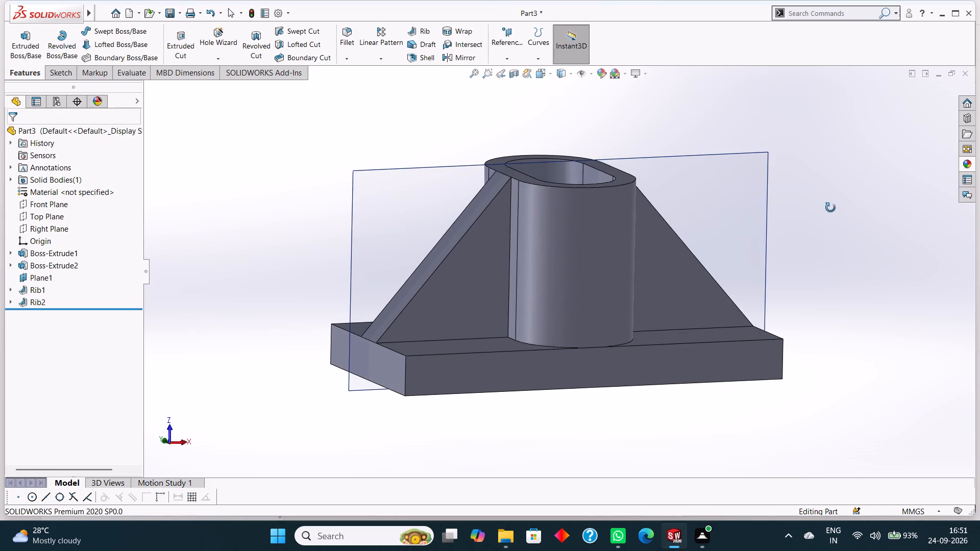
{"action": "middle_click_drag", "start_coordinate": [830, 208], "coordinate": [830, 207]}
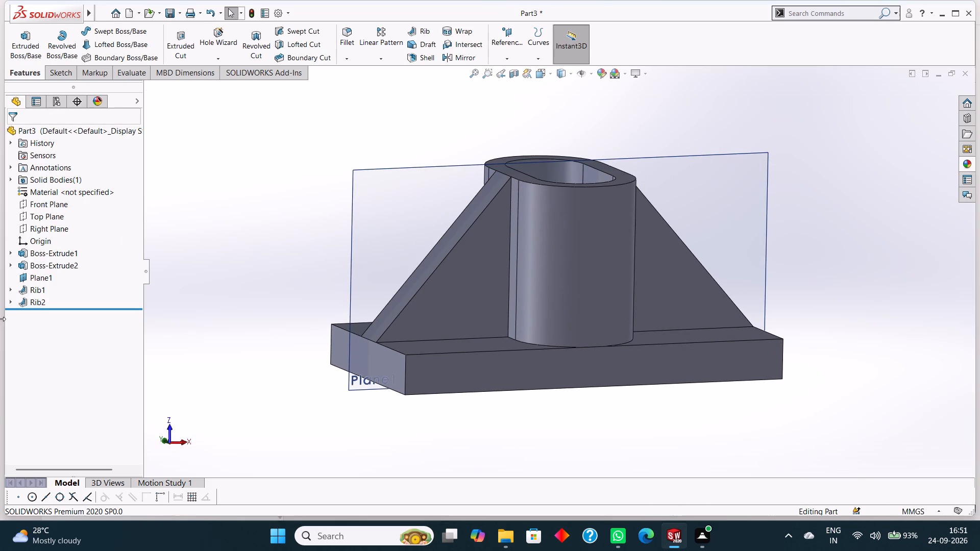
{"action": "left_click", "coordinate": [37, 279]}
{"action": "left_click", "coordinate": [60, 263]}
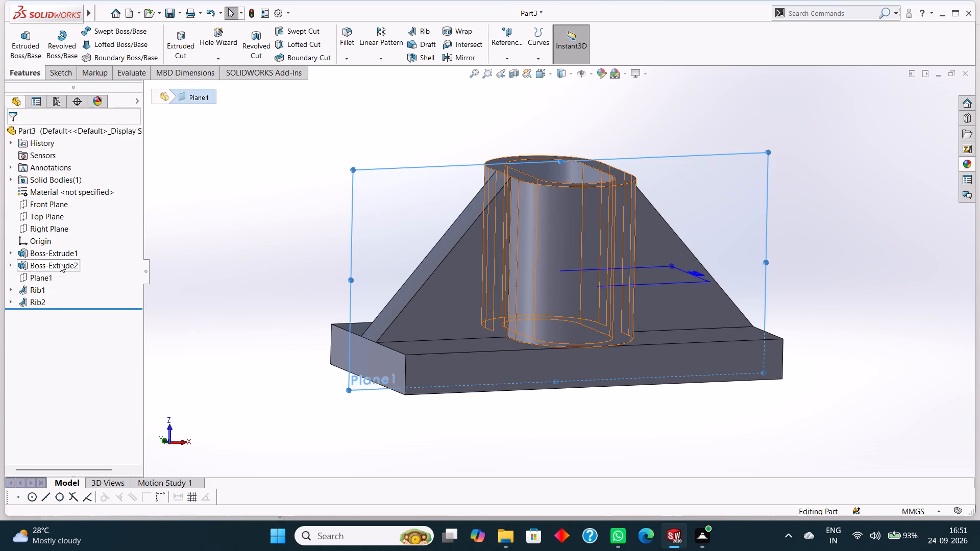
{"action": "left_click", "coordinate": [730, 223]}
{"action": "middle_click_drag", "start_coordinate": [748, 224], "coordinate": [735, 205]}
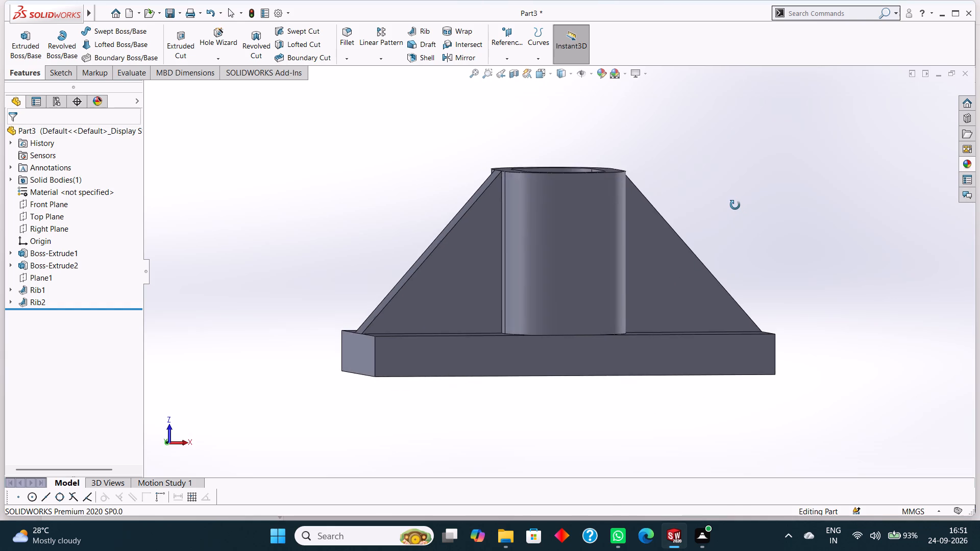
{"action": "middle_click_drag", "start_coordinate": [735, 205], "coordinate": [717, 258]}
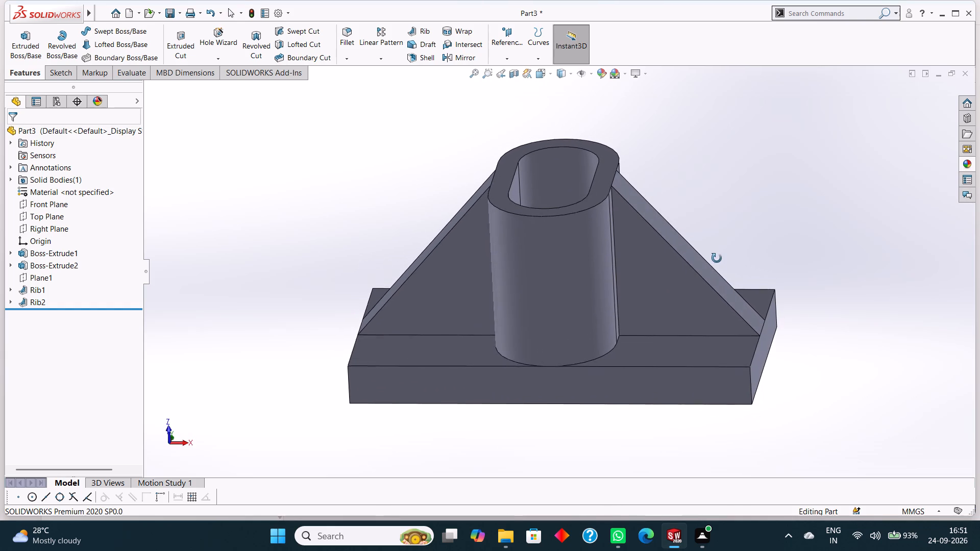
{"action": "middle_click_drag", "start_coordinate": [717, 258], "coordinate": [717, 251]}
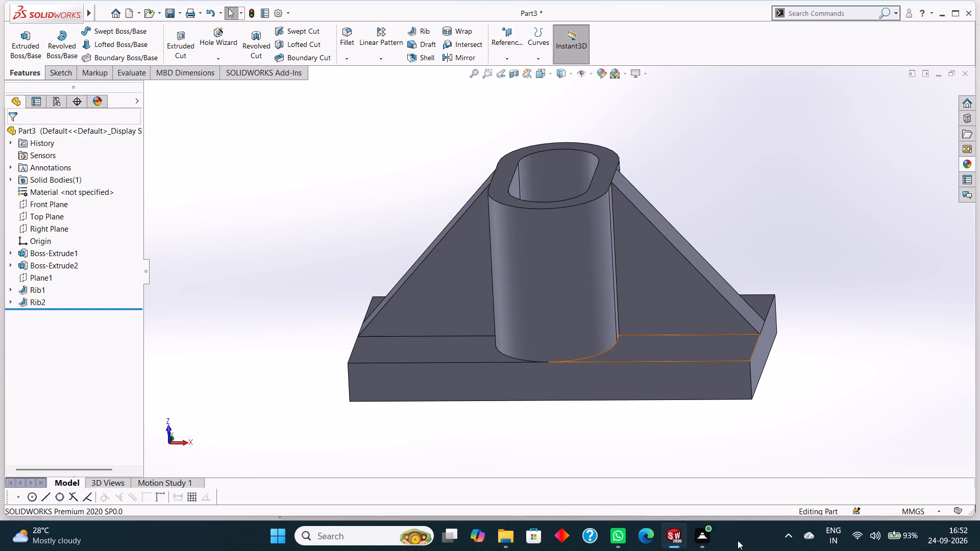
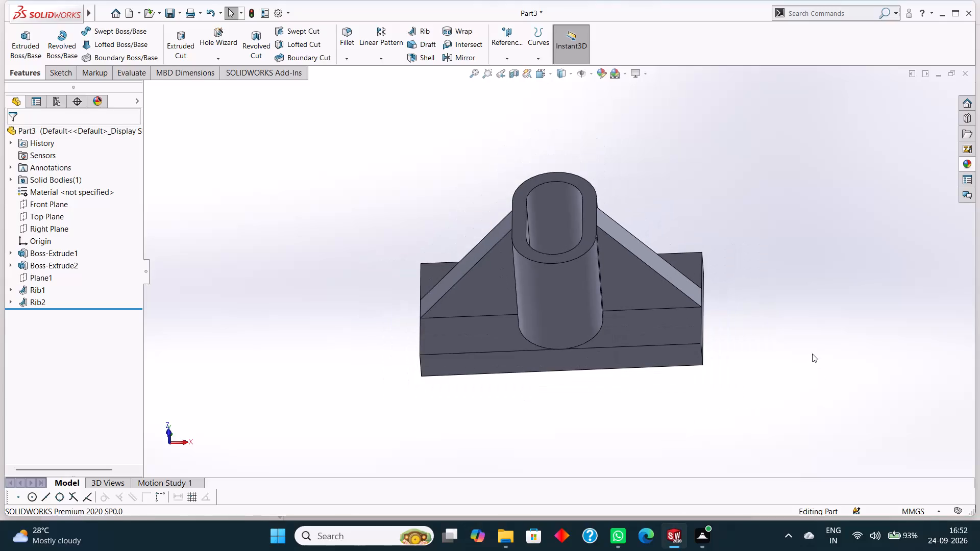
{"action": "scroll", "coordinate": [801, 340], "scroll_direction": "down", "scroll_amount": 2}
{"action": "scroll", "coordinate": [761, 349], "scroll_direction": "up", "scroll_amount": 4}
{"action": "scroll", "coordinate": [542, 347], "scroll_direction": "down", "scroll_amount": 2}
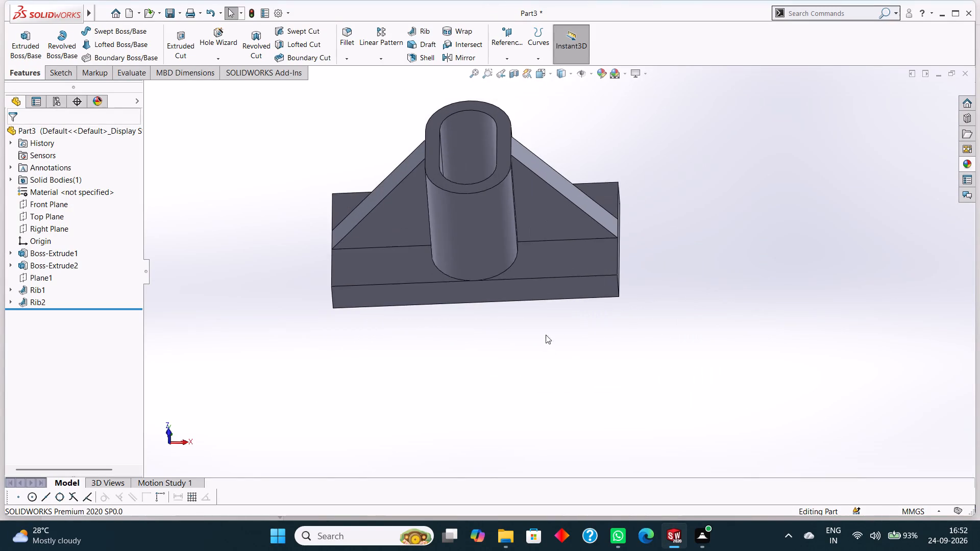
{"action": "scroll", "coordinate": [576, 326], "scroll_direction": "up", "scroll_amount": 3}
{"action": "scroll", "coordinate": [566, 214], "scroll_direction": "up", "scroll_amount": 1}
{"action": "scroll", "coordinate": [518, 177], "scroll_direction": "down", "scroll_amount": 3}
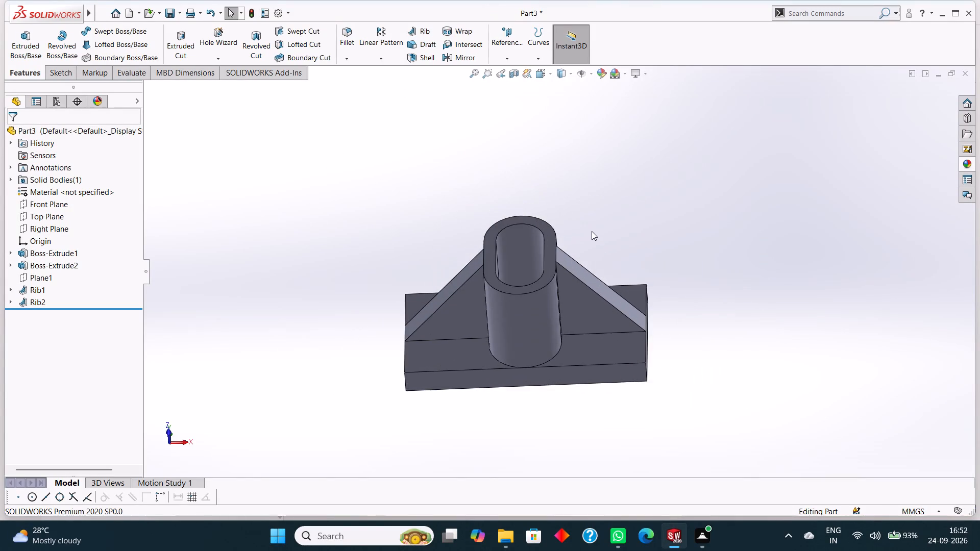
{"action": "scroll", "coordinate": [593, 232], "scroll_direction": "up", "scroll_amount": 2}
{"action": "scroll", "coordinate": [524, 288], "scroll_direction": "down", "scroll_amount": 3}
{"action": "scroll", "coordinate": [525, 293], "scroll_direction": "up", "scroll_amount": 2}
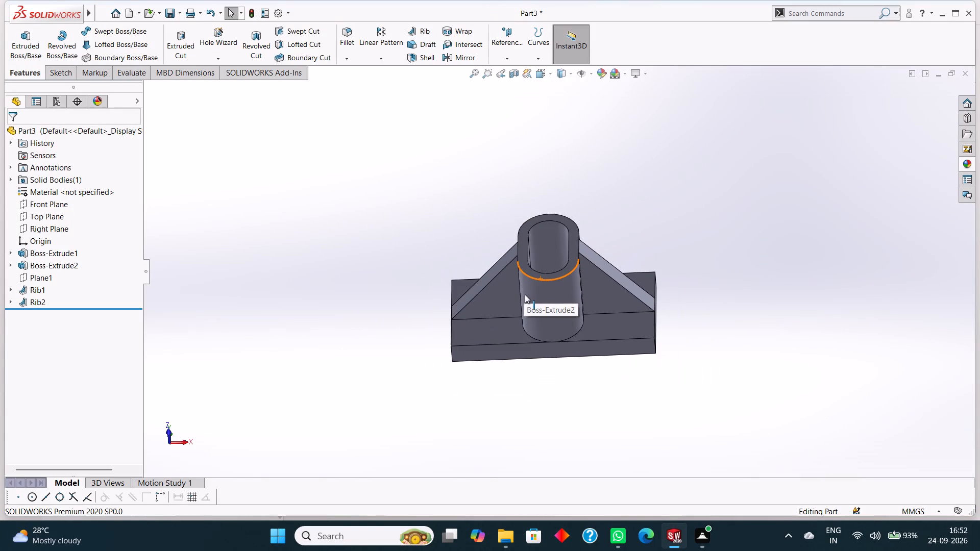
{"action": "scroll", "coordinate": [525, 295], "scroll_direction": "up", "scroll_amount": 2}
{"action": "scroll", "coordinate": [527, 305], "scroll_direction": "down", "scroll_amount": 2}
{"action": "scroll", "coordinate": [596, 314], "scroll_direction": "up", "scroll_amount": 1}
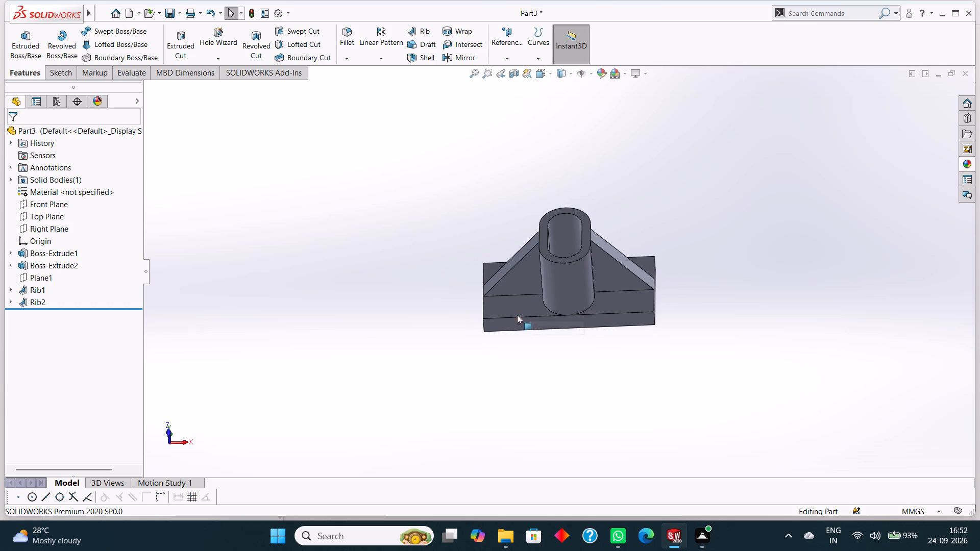
Start a new sketch on the plate's upper face, viewed square-on.
{"action": "left_click", "coordinate": [514, 306]}
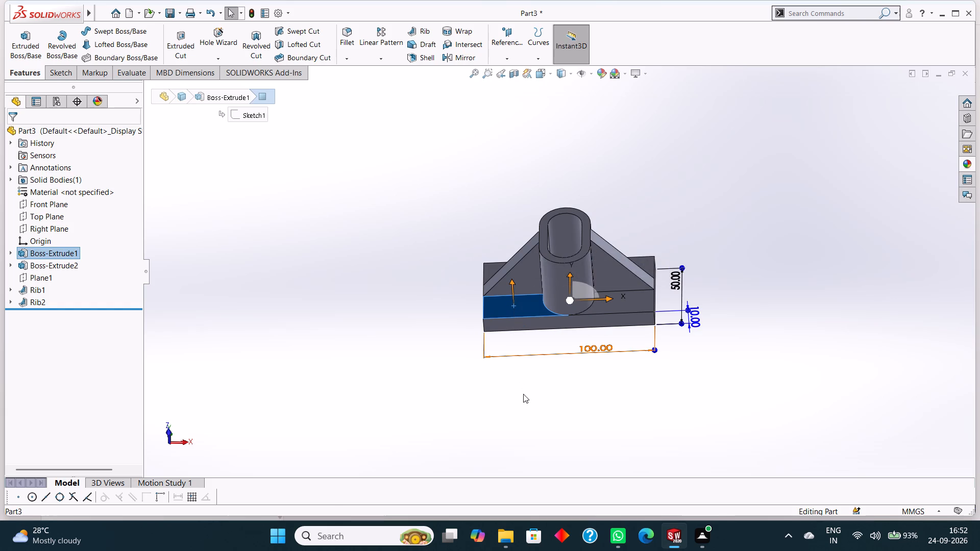
{"action": "key", "text": "ctrl+8"}
{"action": "right_click", "coordinate": [452, 317]}
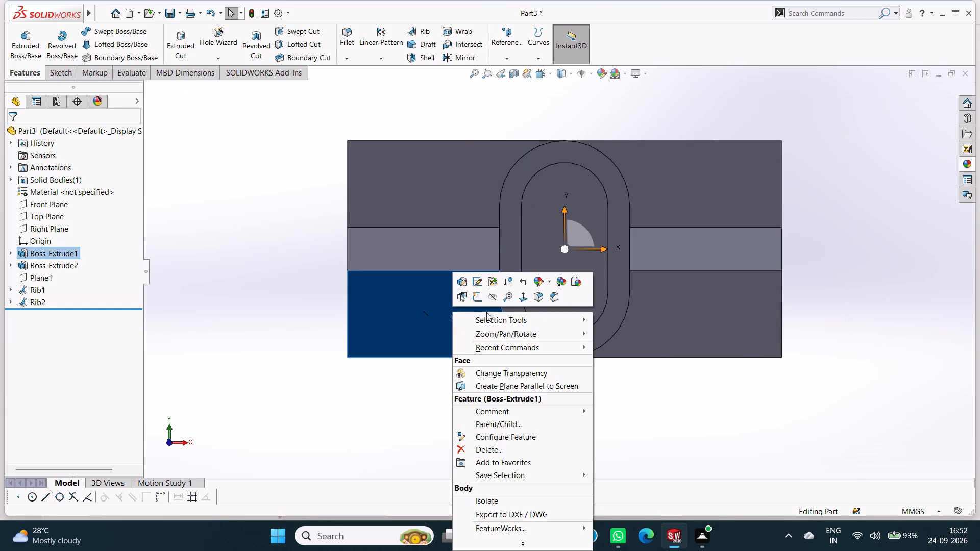
{"action": "left_click", "coordinate": [476, 295]}
{"action": "key", "text": "Escape"}
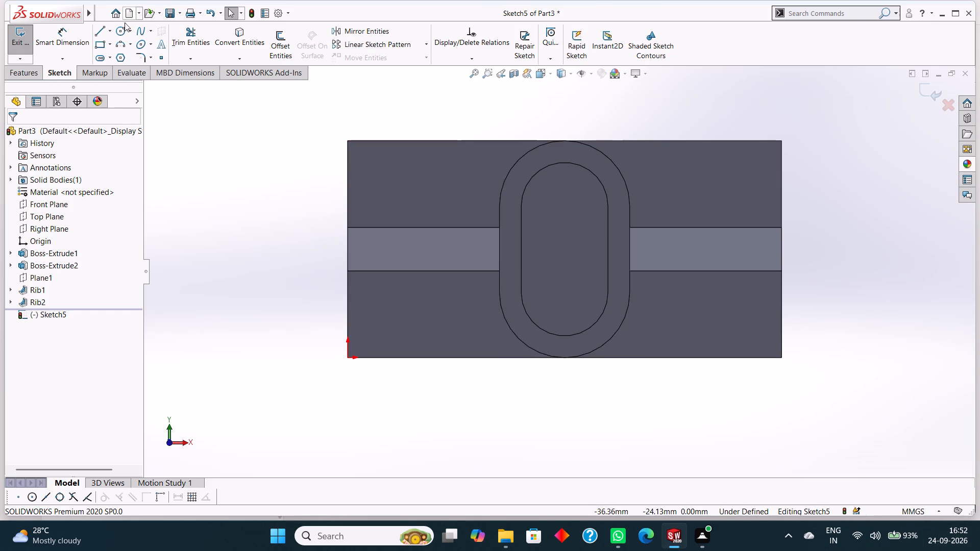
Draw centerlines from the origin corner: 17.5 mm along the plate's long edge, and 10 mm perpendicular from its end into the face.
{"action": "left_click", "coordinate": [109, 34]}
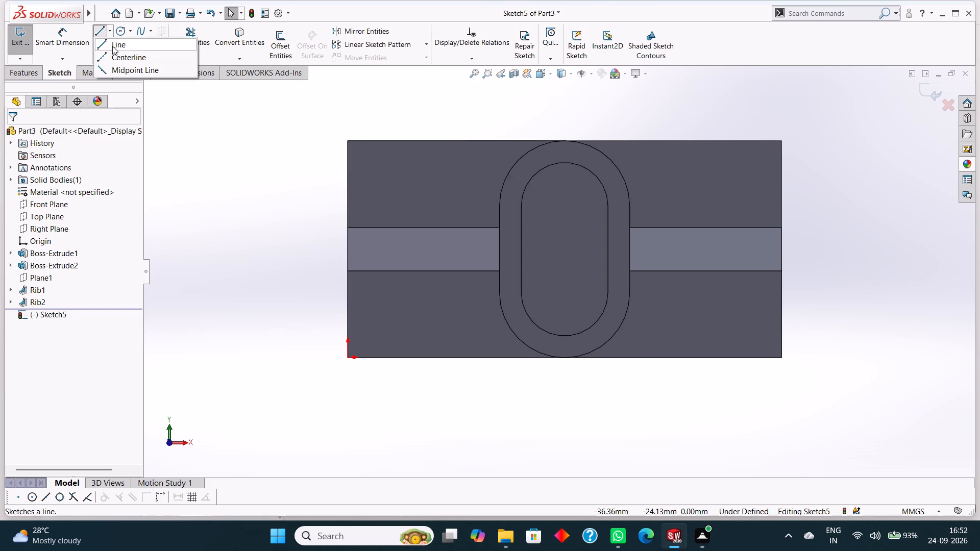
{"action": "left_click", "coordinate": [117, 56]}
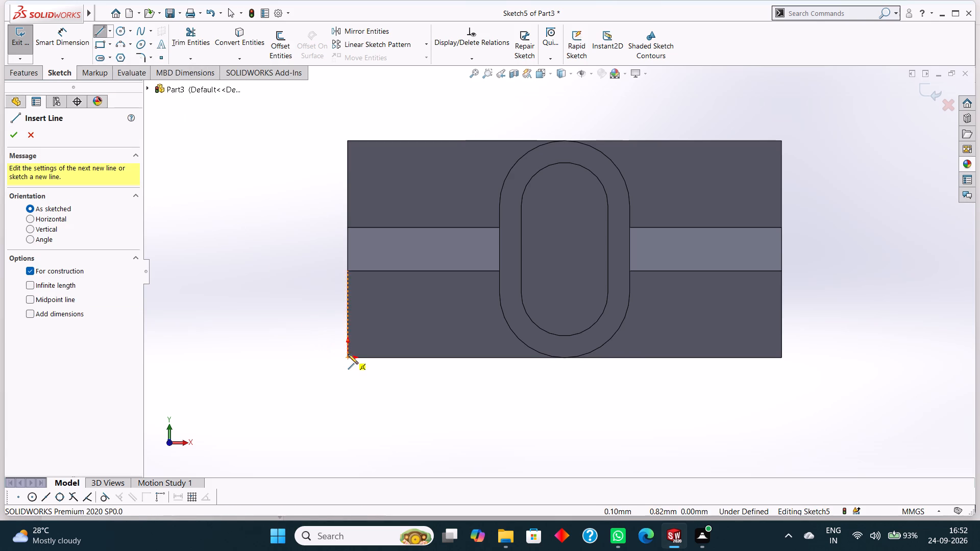
{"action": "left_click", "coordinate": [349, 358]}
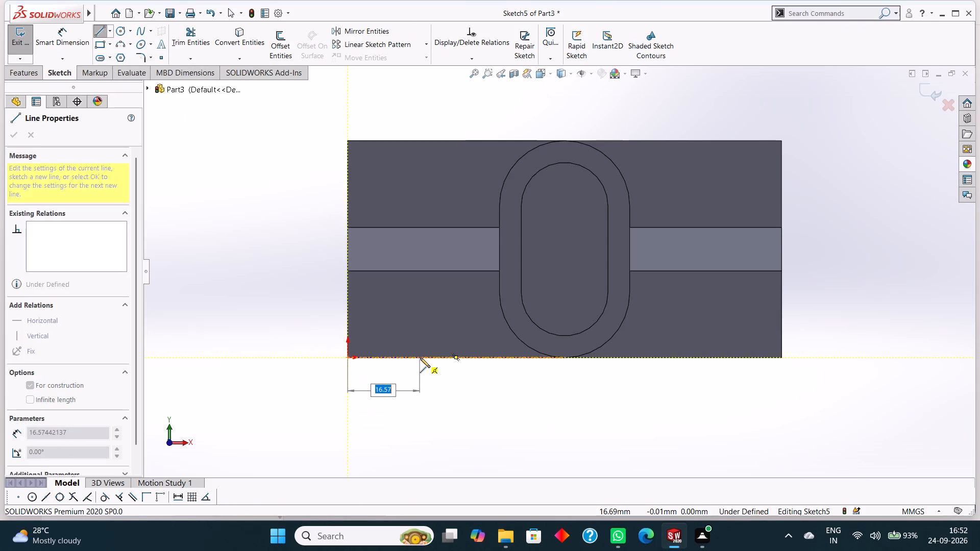
{"action": "type", "text": "17.5"}
{"action": "key", "text": "Return"}
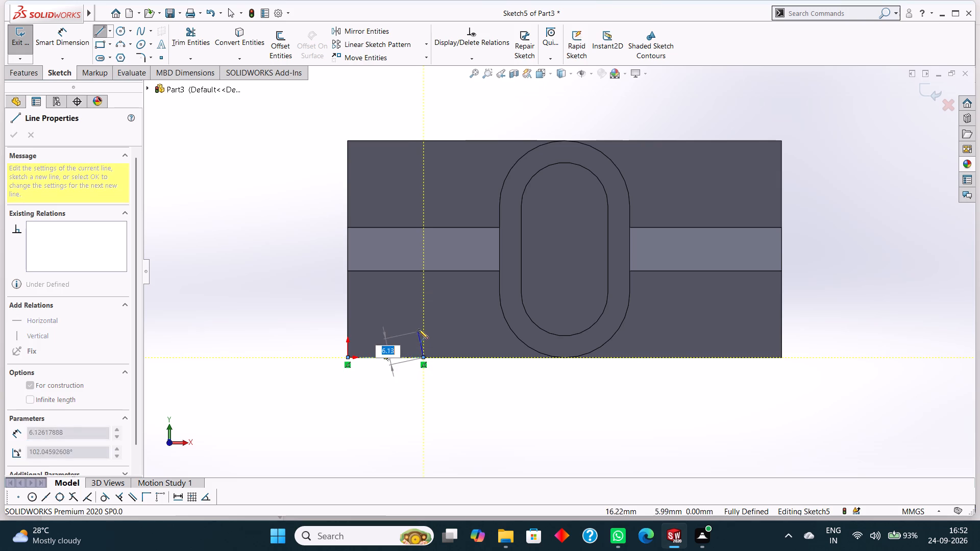
{"action": "type", "text": "10"}
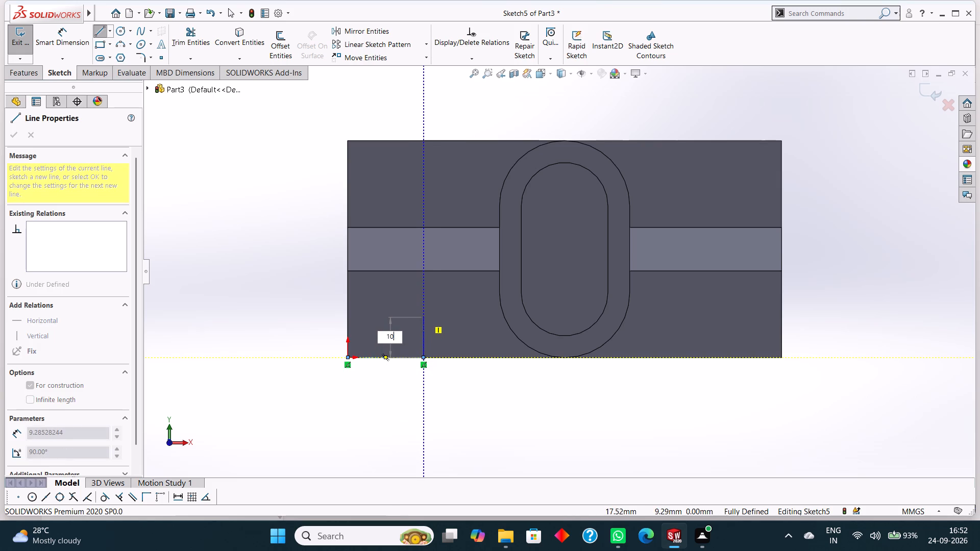
{"action": "key", "text": "Return"}
{"action": "right_click", "coordinate": [438, 303]}
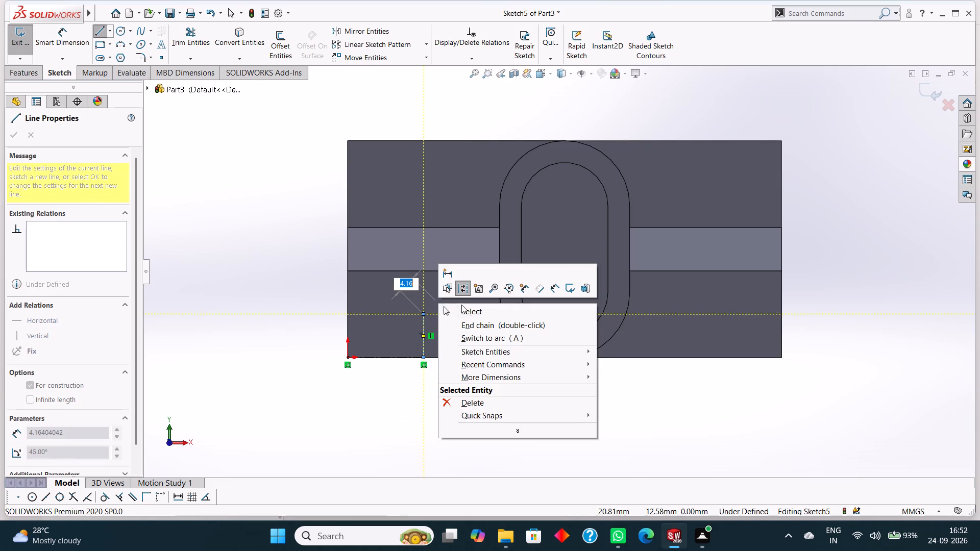
{"action": "left_click", "coordinate": [469, 309]}
Sketch two concentric circles with radii of 6 mm and 14 mm, centered on the free end of the 10 mm centerline.
{"action": "left_click", "coordinate": [124, 30]}
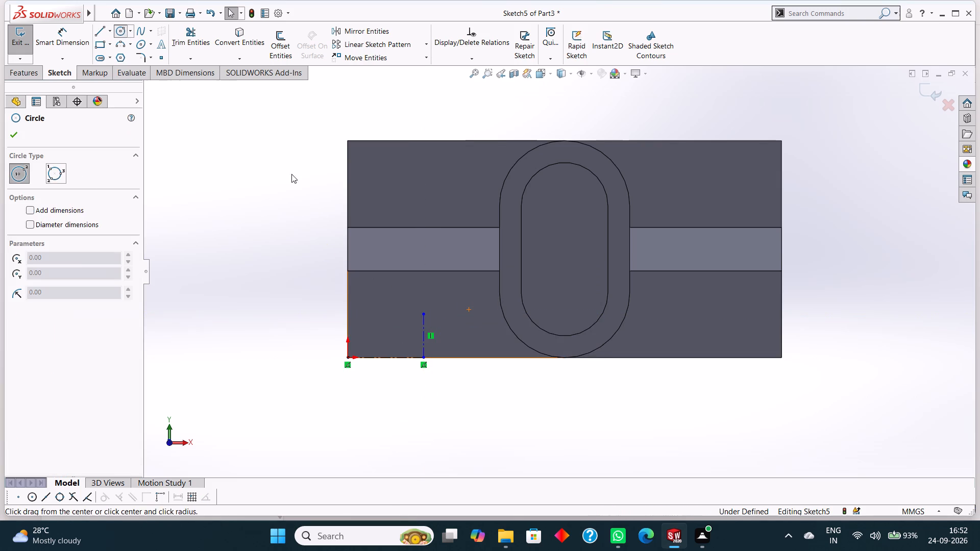
{"action": "left_click", "coordinate": [423, 315]}
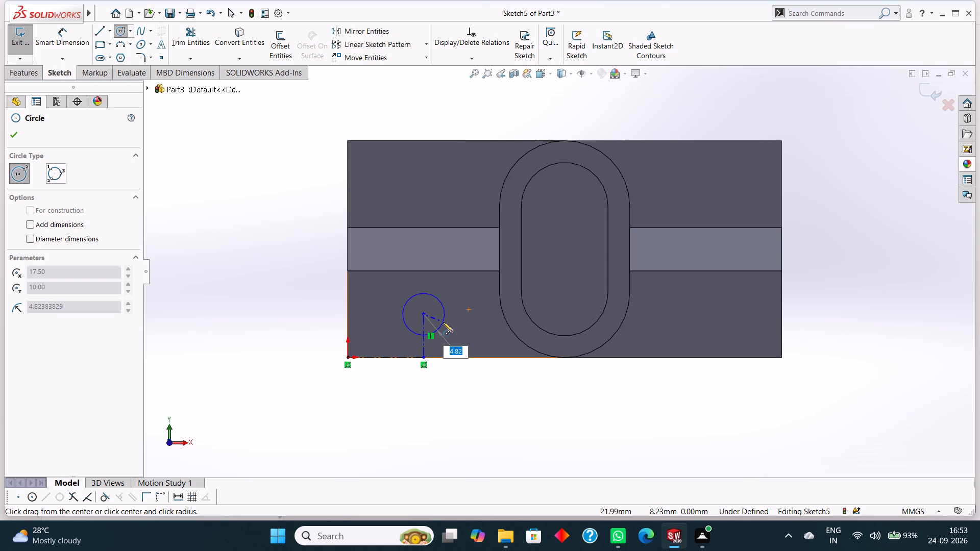
{"action": "key", "text": "6"}
{"action": "key", "text": "Return"}
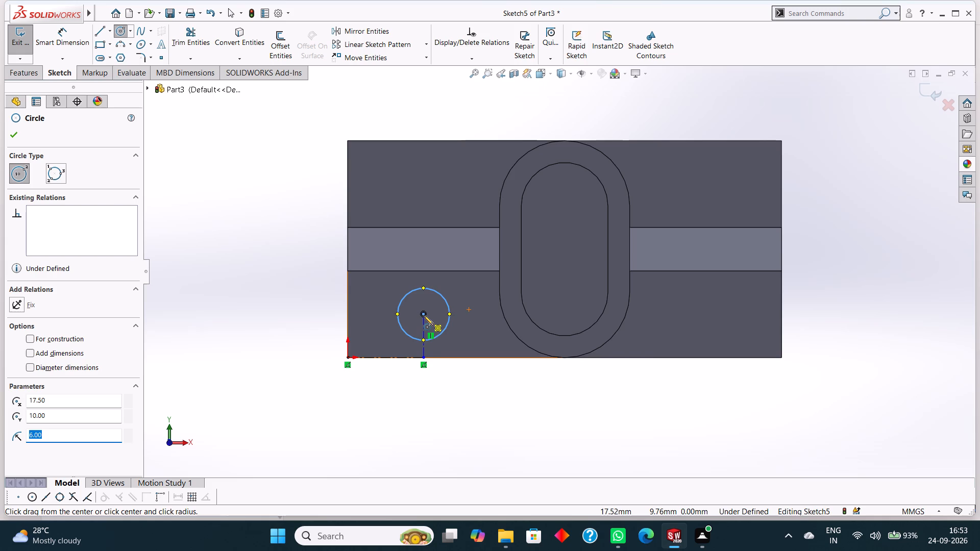
{"action": "left_click", "coordinate": [423, 313]}
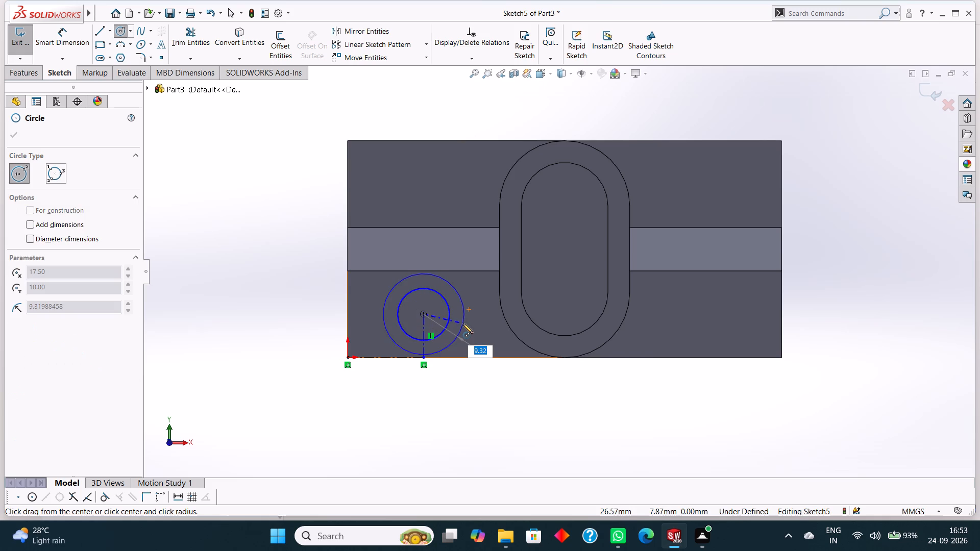
{"action": "type", "text": "14"}
{"action": "key", "text": "Return"}
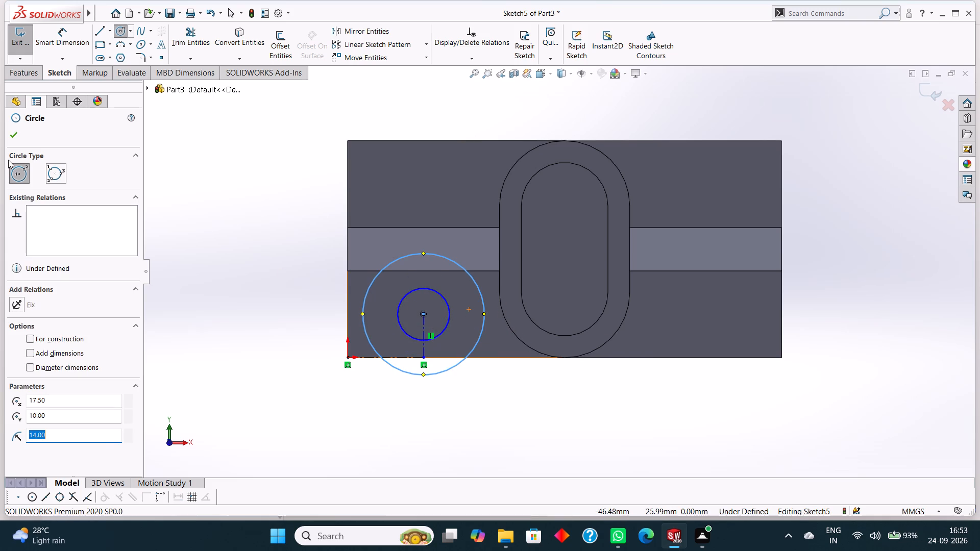
{"action": "left_click", "coordinate": [13, 133]}
Dimension the inner circle's diameter at 12 mm and the outer circle's diameter at 14 mm.
{"action": "left_click", "coordinate": [61, 38]}
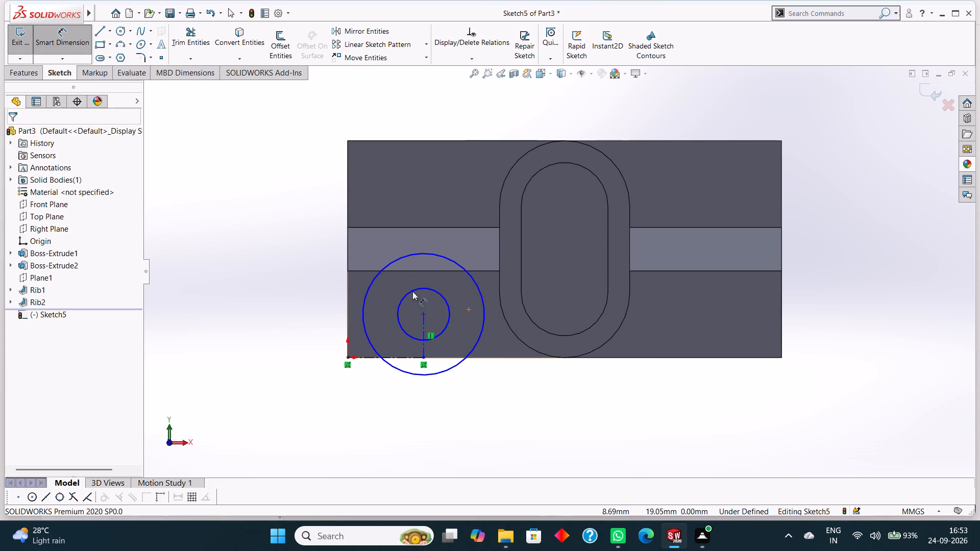
{"action": "left_click", "coordinate": [445, 330]}
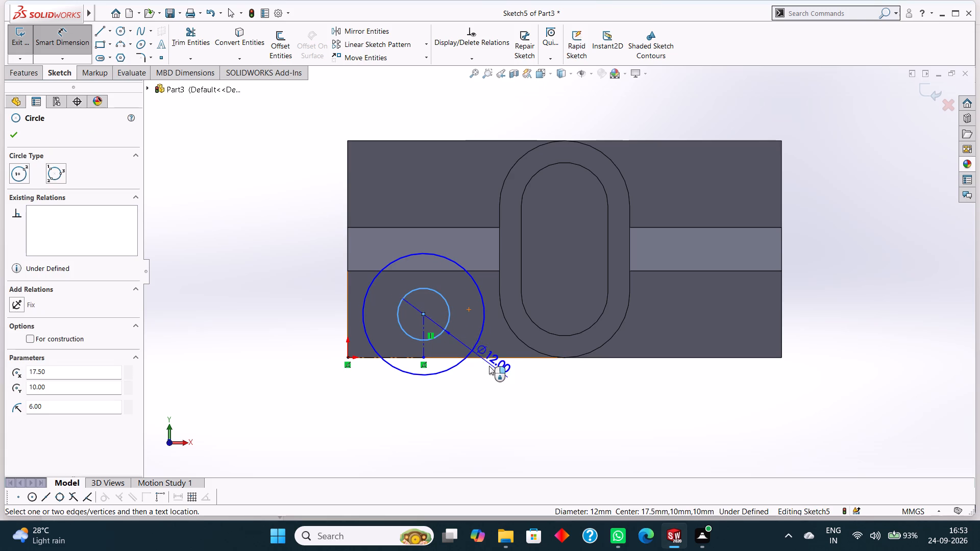
{"action": "left_click", "coordinate": [492, 375]}
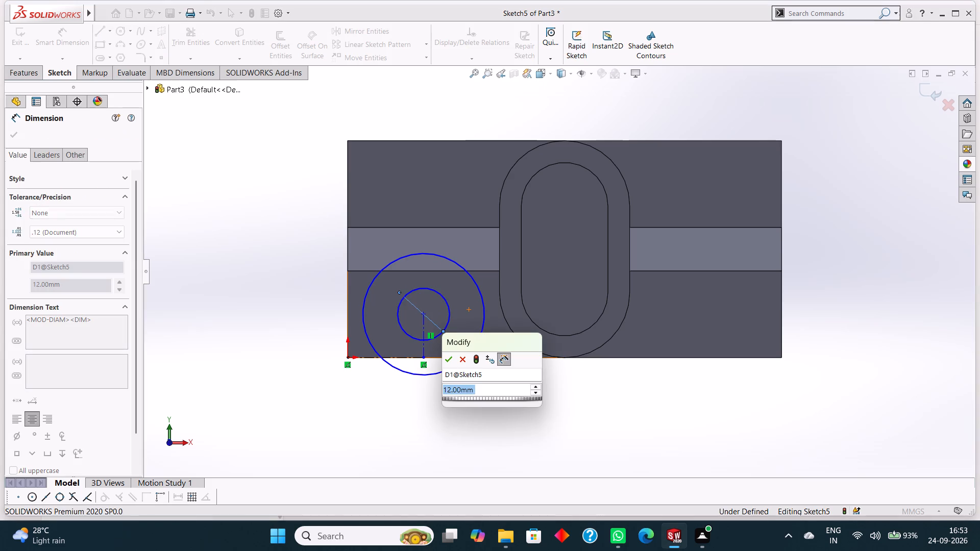
{"action": "left_click", "coordinate": [451, 359]}
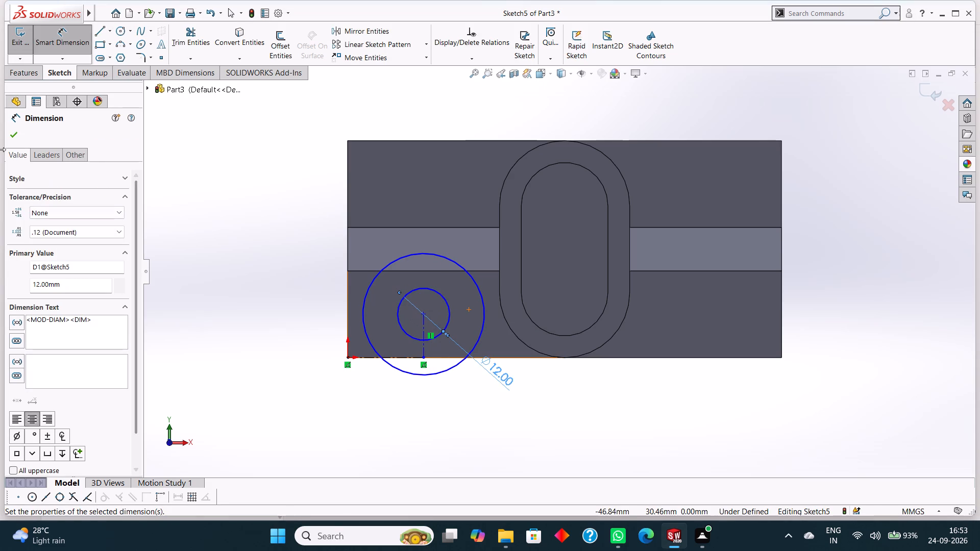
{"action": "left_click", "coordinate": [486, 305]}
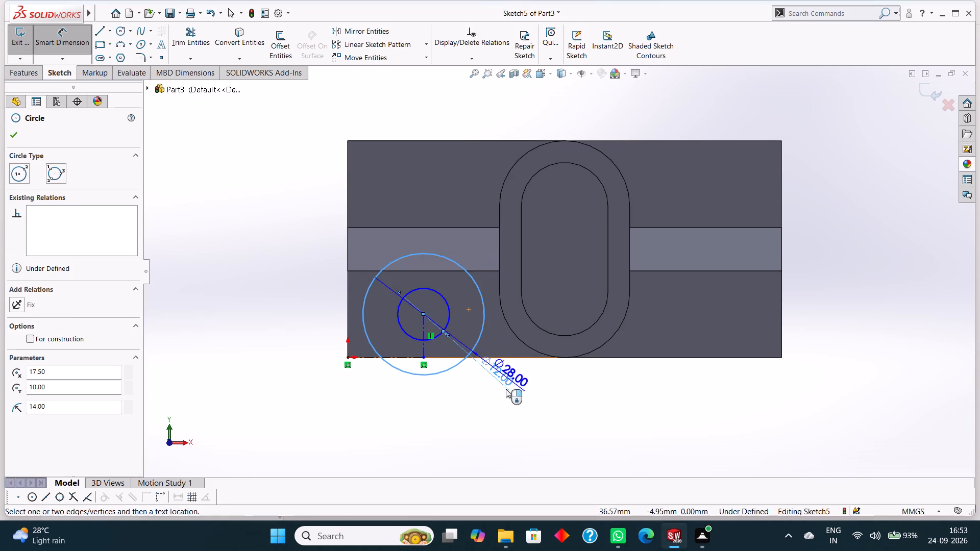
{"action": "left_click", "coordinate": [507, 427]}
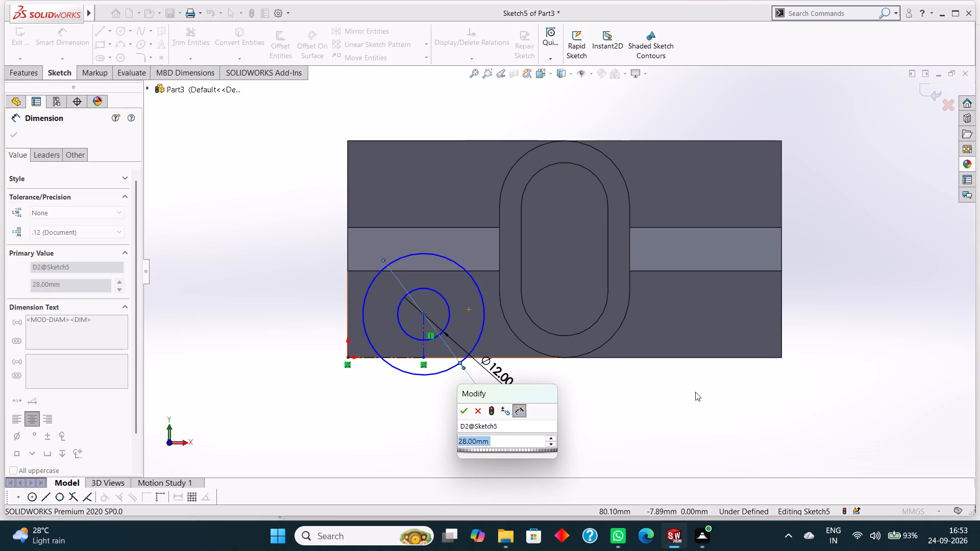
{"action": "type", "text": "14"}
{"action": "key", "text": "Return"}
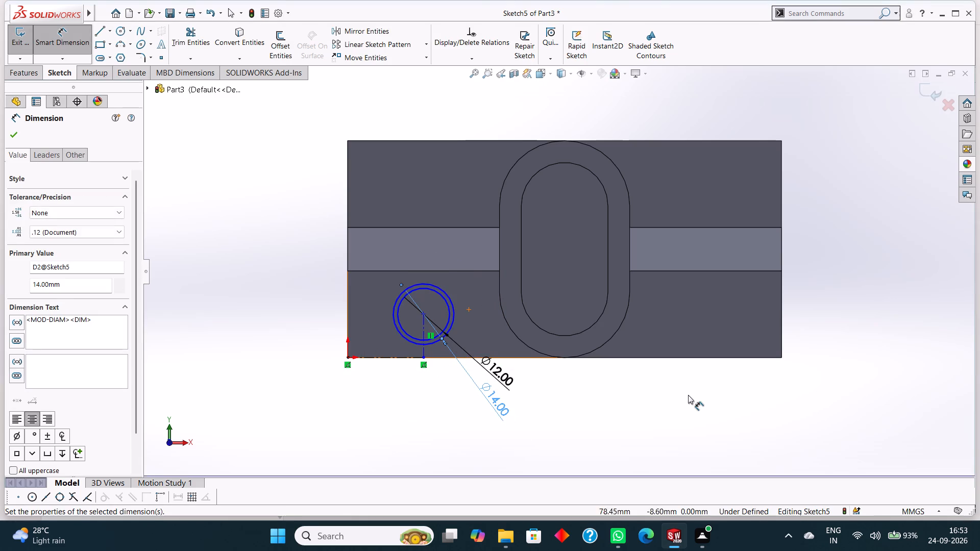
{"action": "left_click", "coordinate": [15, 134]}
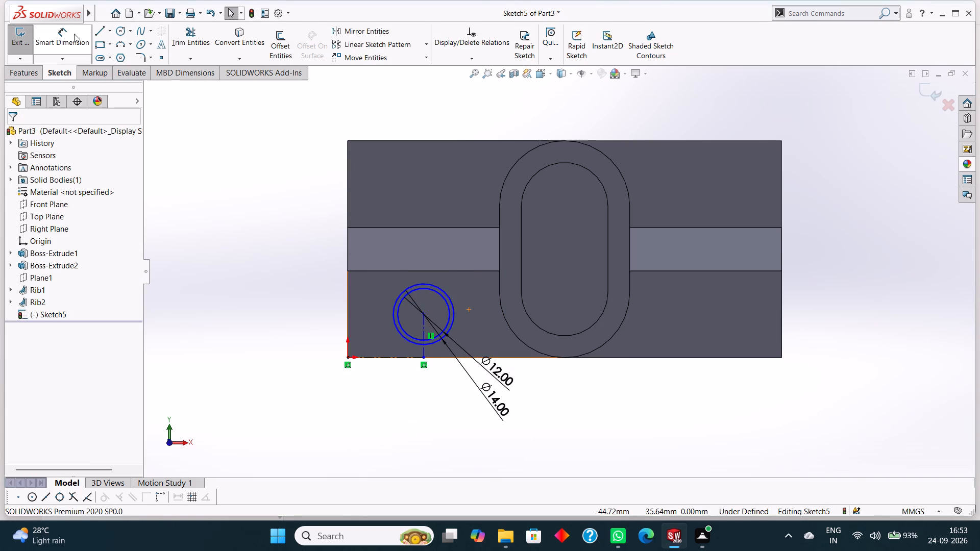
Draw centerlines from the other corner of the same long edge: 17.5 mm along the edge, and 10 mm perpendicular into the face.
{"action": "left_click", "coordinate": [111, 34]}
{"action": "left_click", "coordinate": [125, 57]}
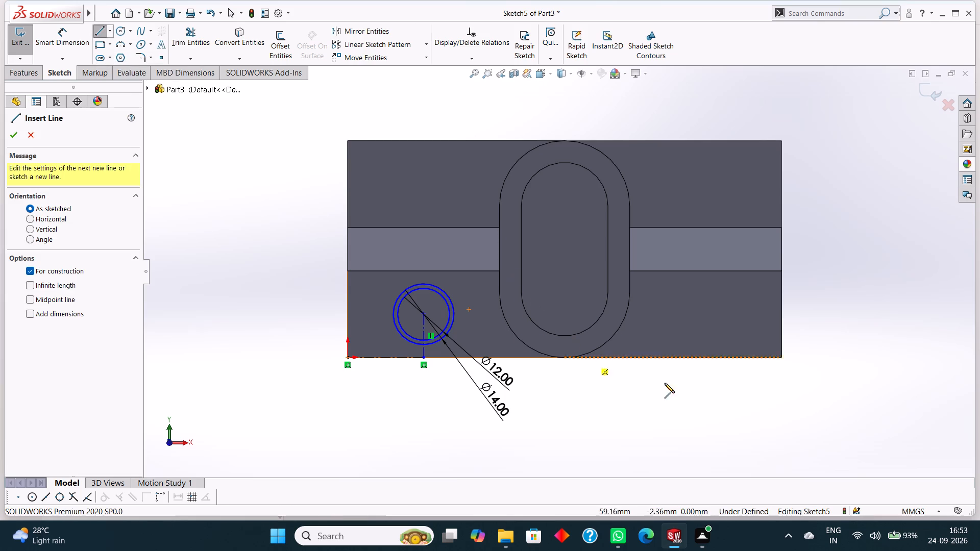
{"action": "left_click", "coordinate": [782, 359]}
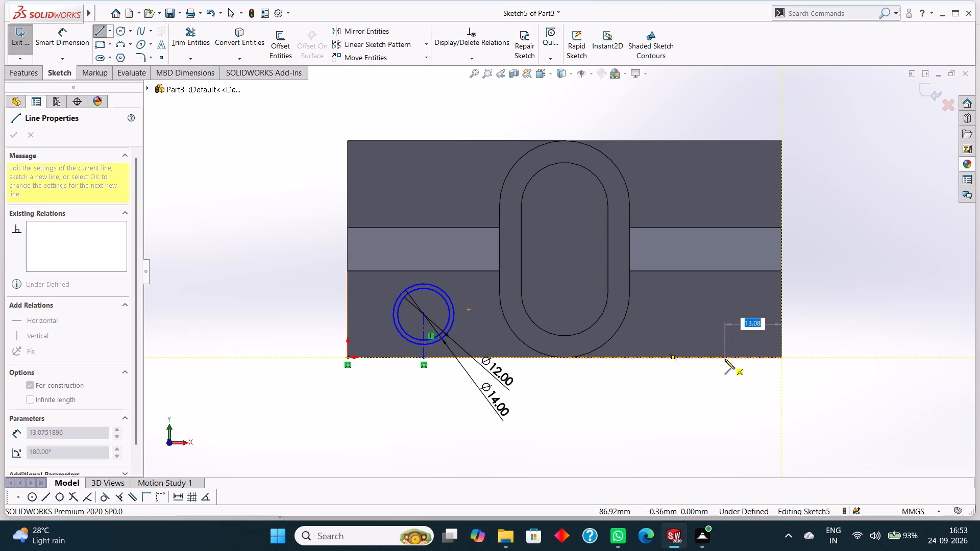
{"action": "type", "text": "17.5"}
{"action": "key", "text": "Return"}
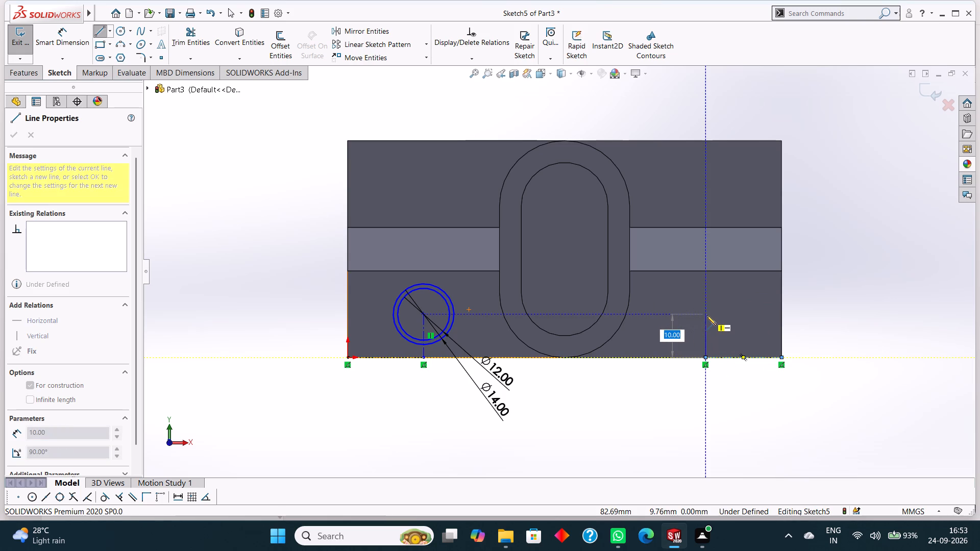
{"action": "type", "text": "10"}
{"action": "key", "text": "Return"}
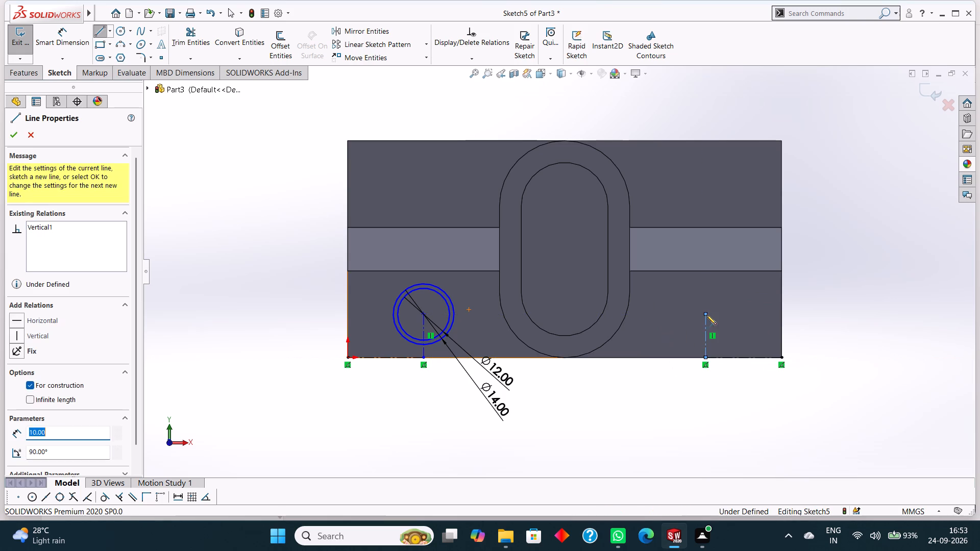
{"action": "right_click", "coordinate": [799, 305]}
{"action": "left_click", "coordinate": [815, 309]}
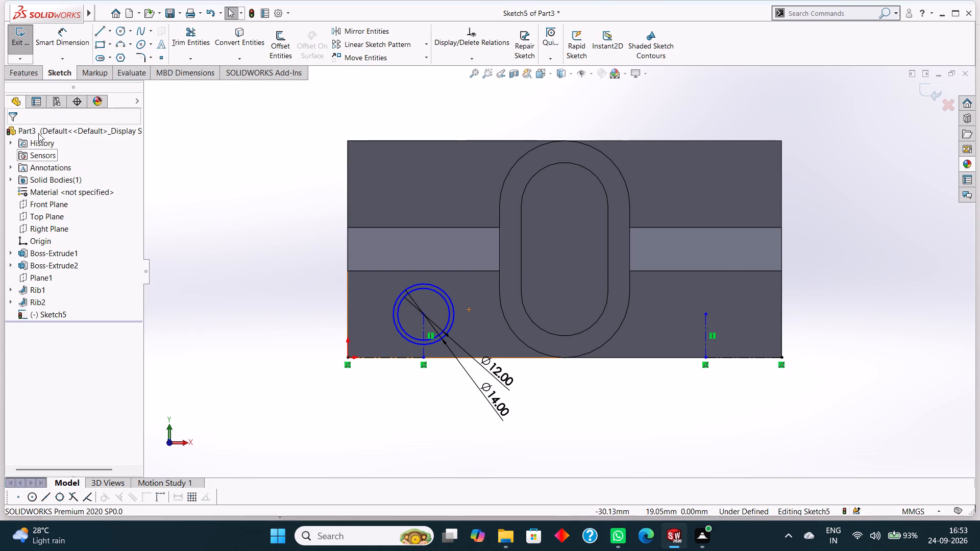
Sketch two concentric circles, radii about 4.7 mm and 6.9 mm, on the free end of the 10 mm centerline farther from the origin.
{"action": "left_click", "coordinate": [131, 32]}
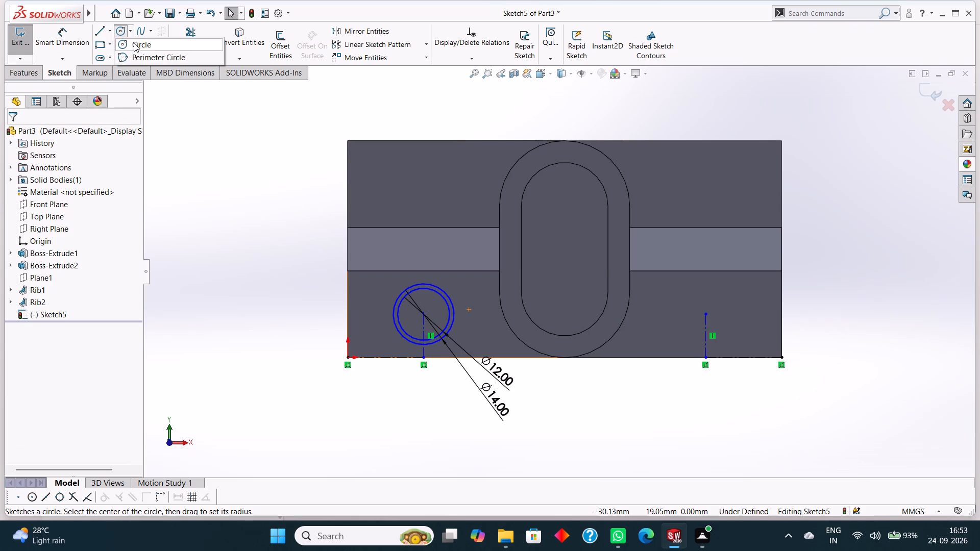
{"action": "left_click", "coordinate": [135, 44]}
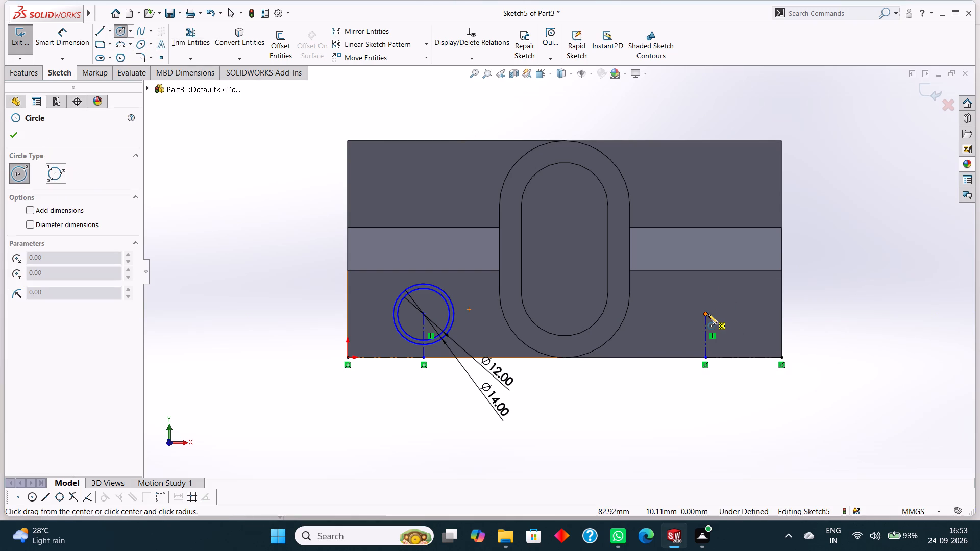
{"action": "left_click", "coordinate": [707, 314]}
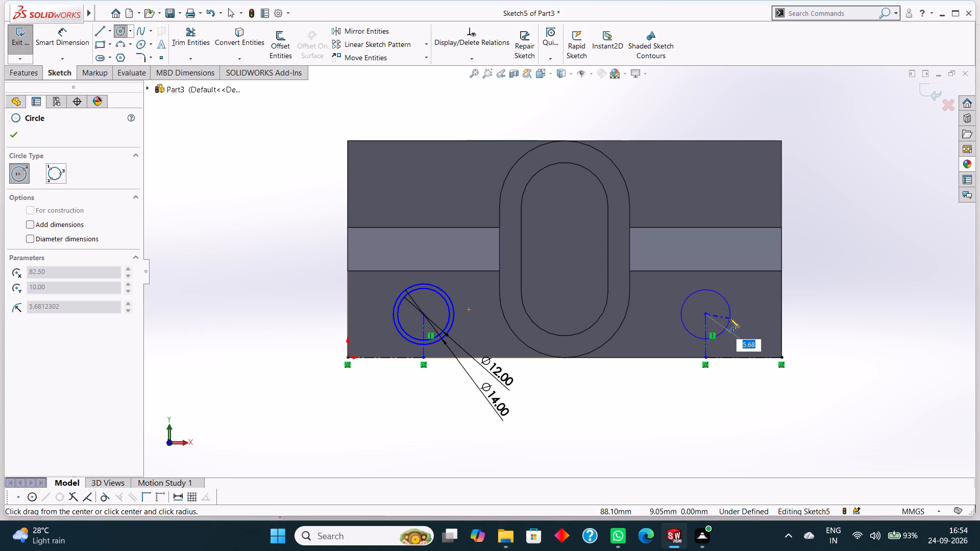
{"action": "left_click", "coordinate": [726, 313]}
{"action": "left_click", "coordinate": [706, 313]}
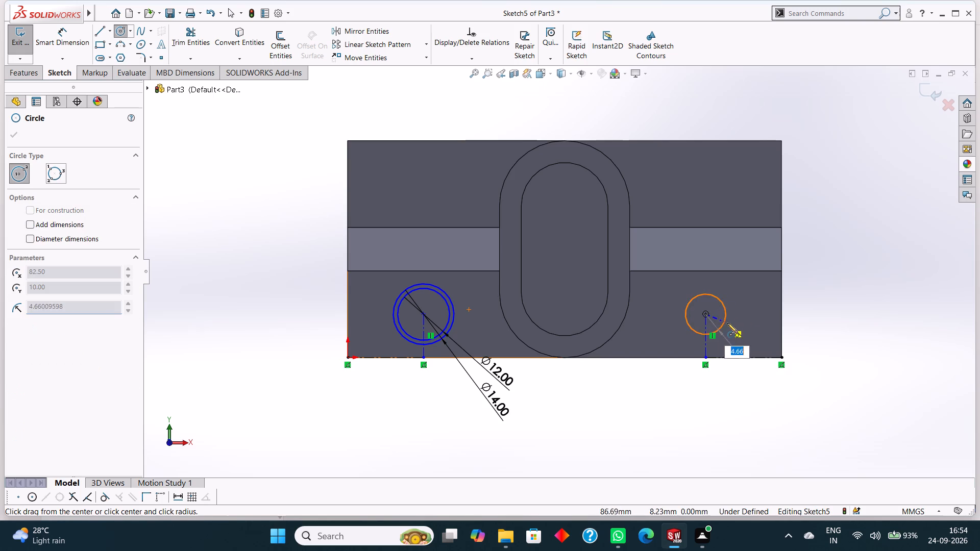
{"action": "left_click", "coordinate": [734, 324]}
{"action": "left_click", "coordinate": [10, 134]}
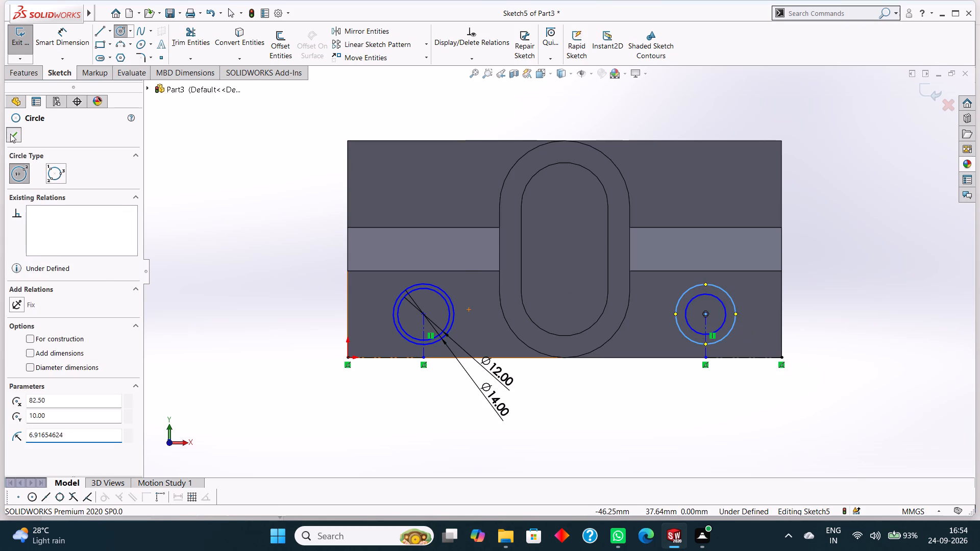
Dimension the new pair's inner circle at 12 mm diameter and its outer circle at 14 mm diameter.
{"action": "left_click", "coordinate": [68, 37]}
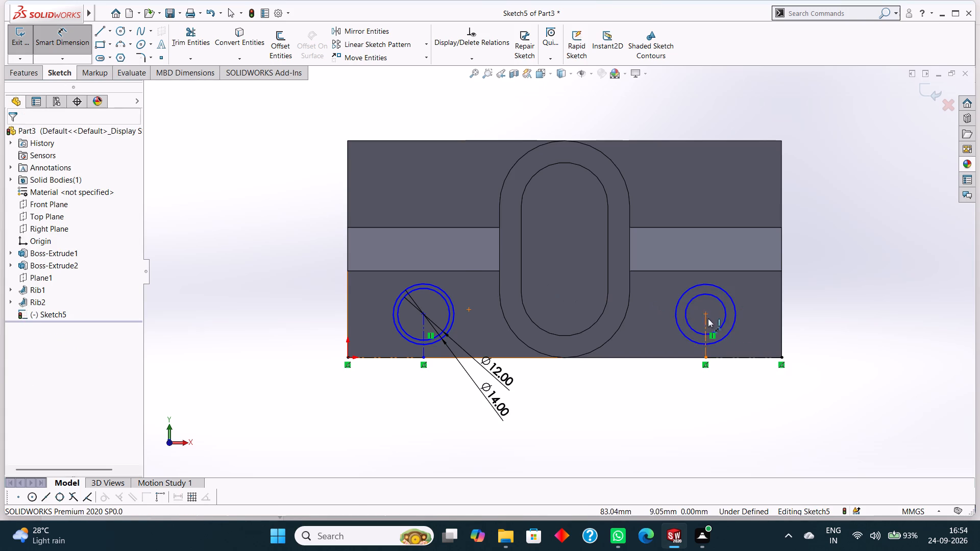
{"action": "left_click", "coordinate": [721, 325]}
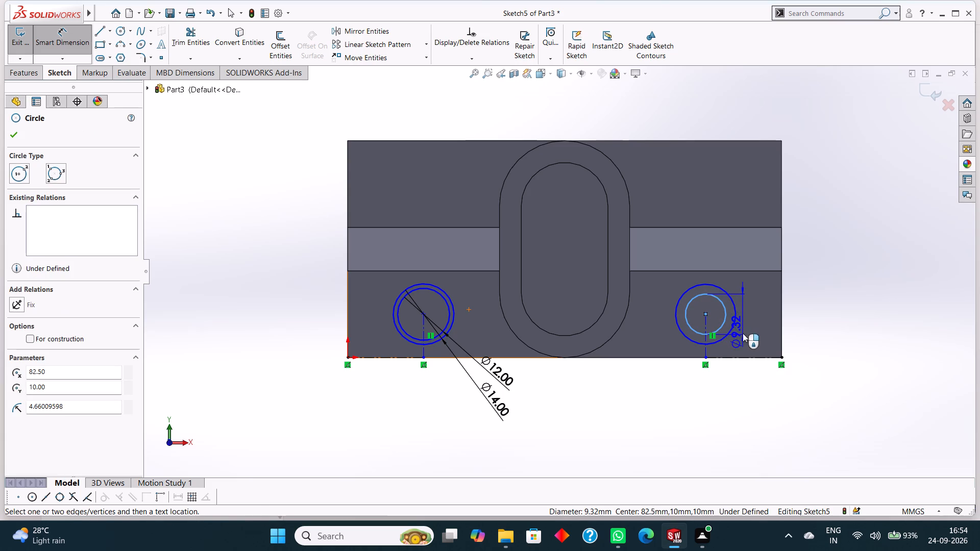
{"action": "left_click", "coordinate": [752, 333]}
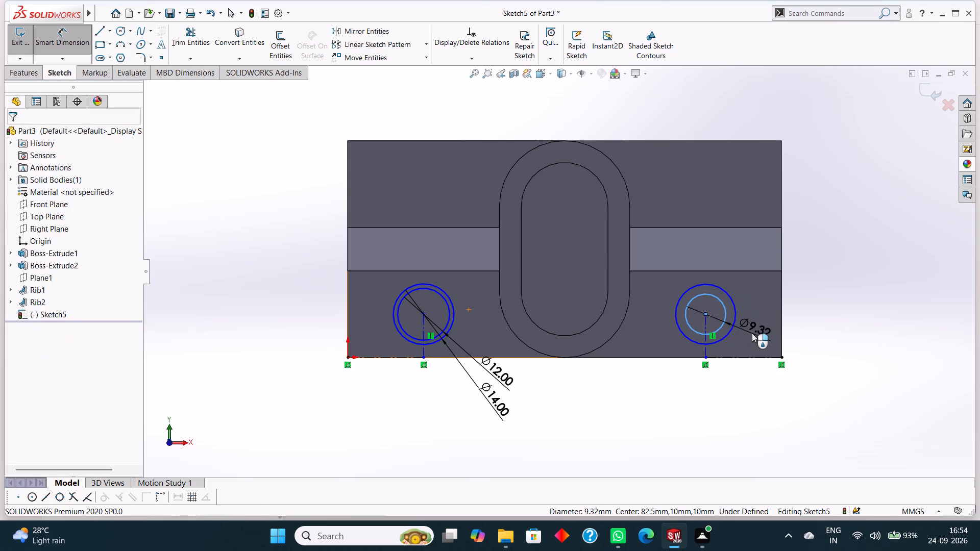
{"action": "type", "text": "12"}
{"action": "key", "text": "Return"}
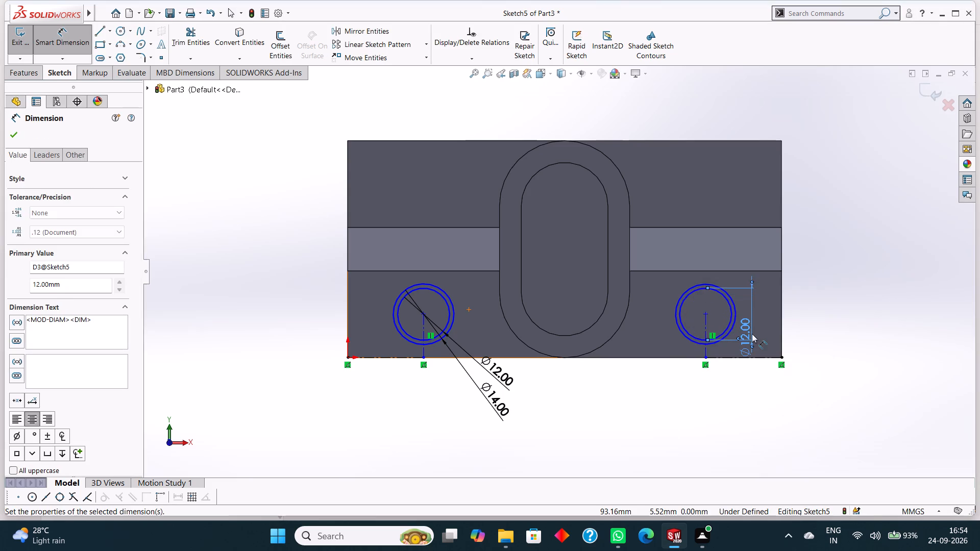
{"action": "left_click", "coordinate": [737, 308]}
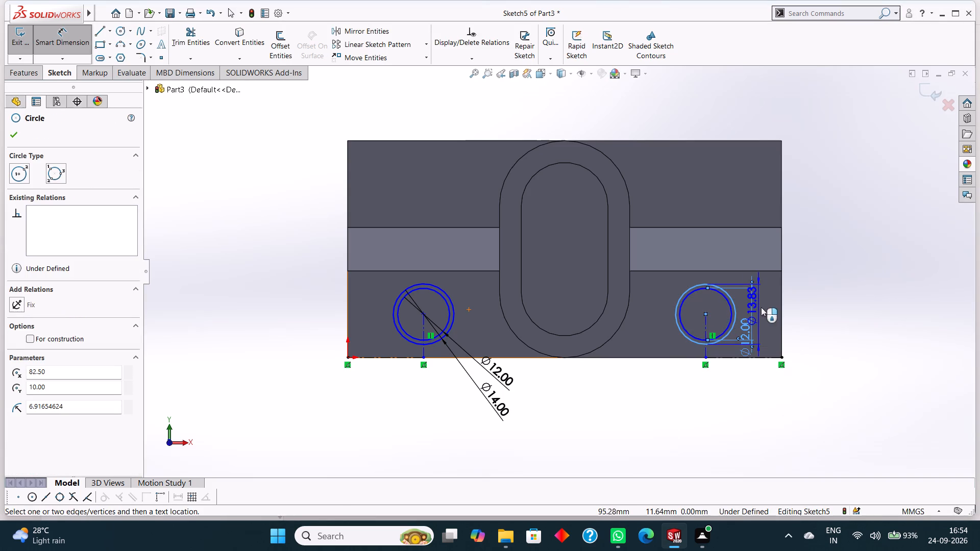
{"action": "left_click", "coordinate": [769, 311]}
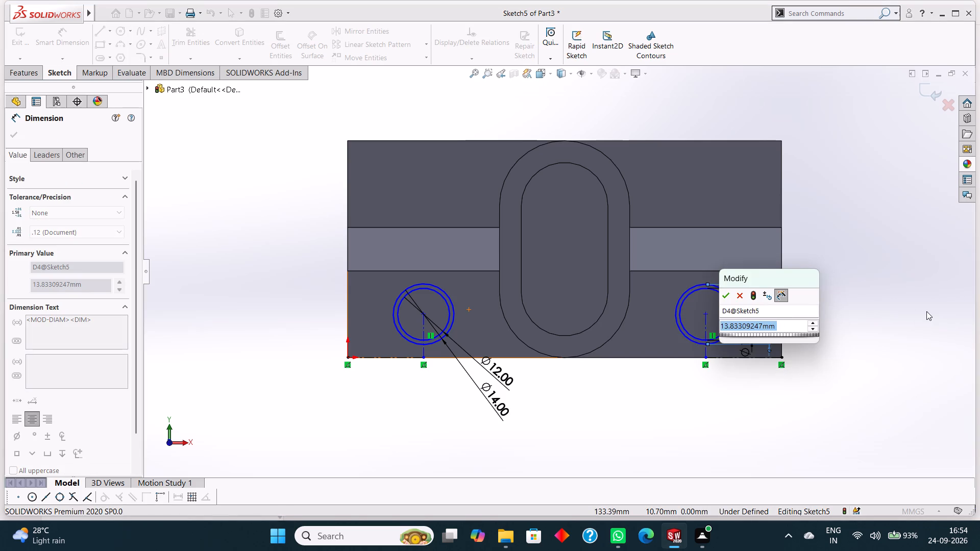
{"action": "type", "text": "14"}
{"action": "key", "text": "Return"}
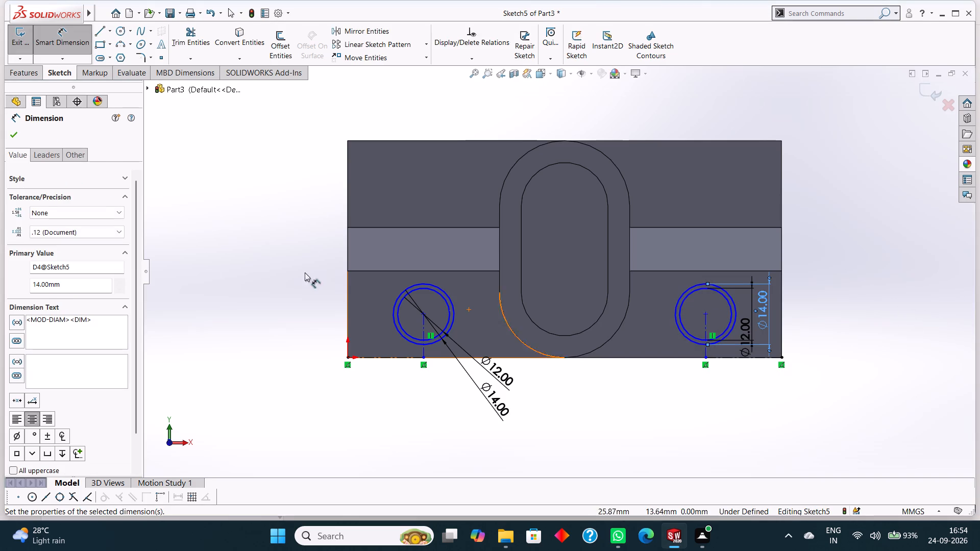
{"action": "left_click", "coordinate": [15, 130]}
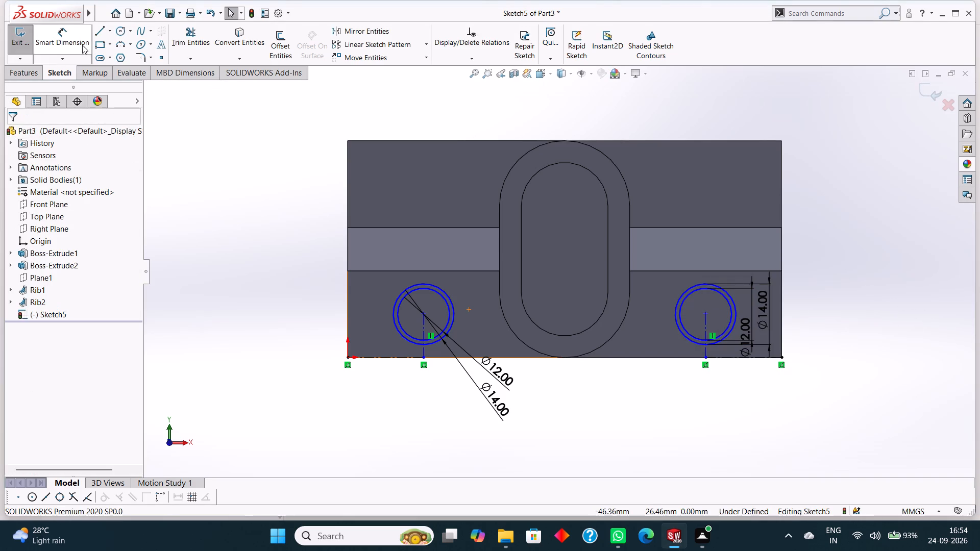
Draw solid lines from the plate corner across the short edge from the origin: 17.5 mm along the long edge, then 10 mm perpendicular into the face.
{"action": "left_click", "coordinate": [109, 31]}
{"action": "left_click", "coordinate": [112, 47]}
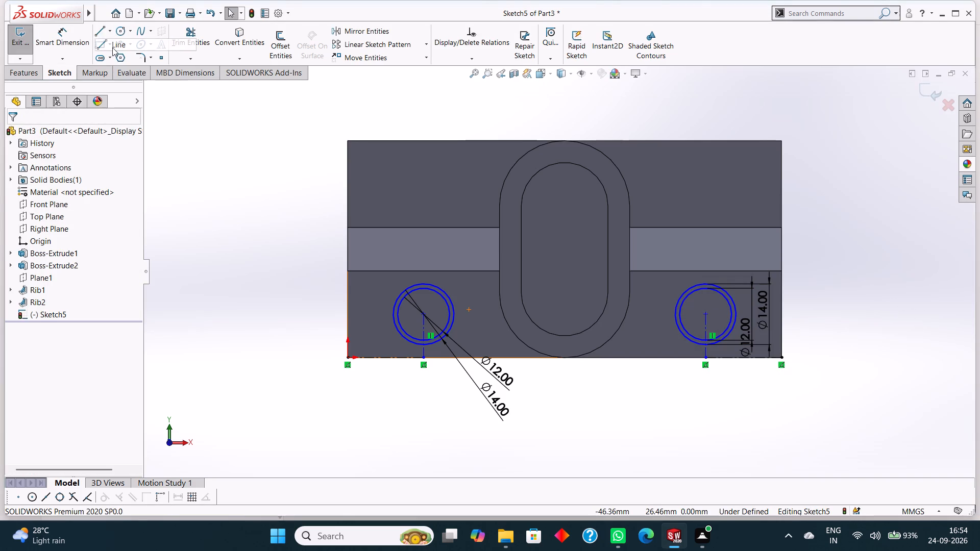
{"action": "left_click", "coordinate": [348, 141]}
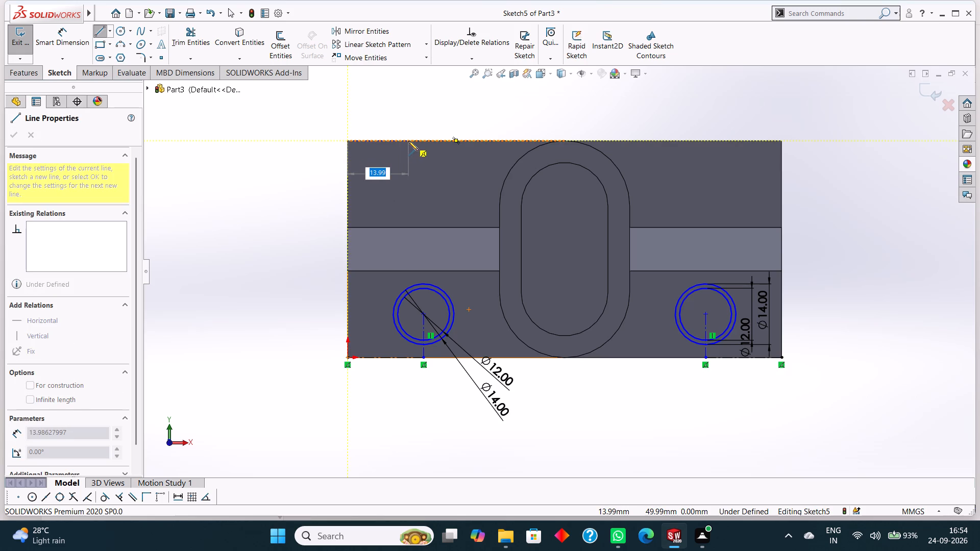
{"action": "type", "text": "17.5"}
{"action": "key", "text": "Return"}
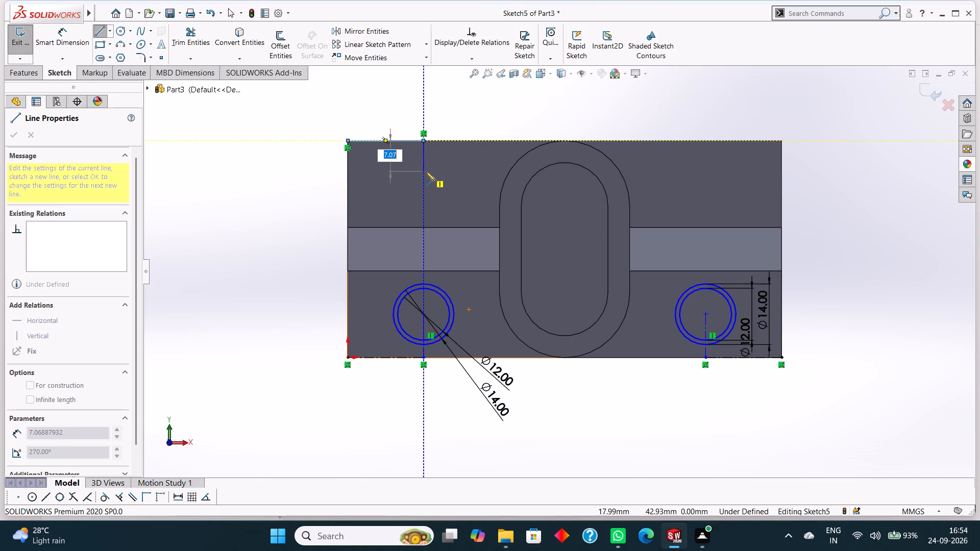
{"action": "type", "text": "10"}
{"action": "key", "text": "Return"}
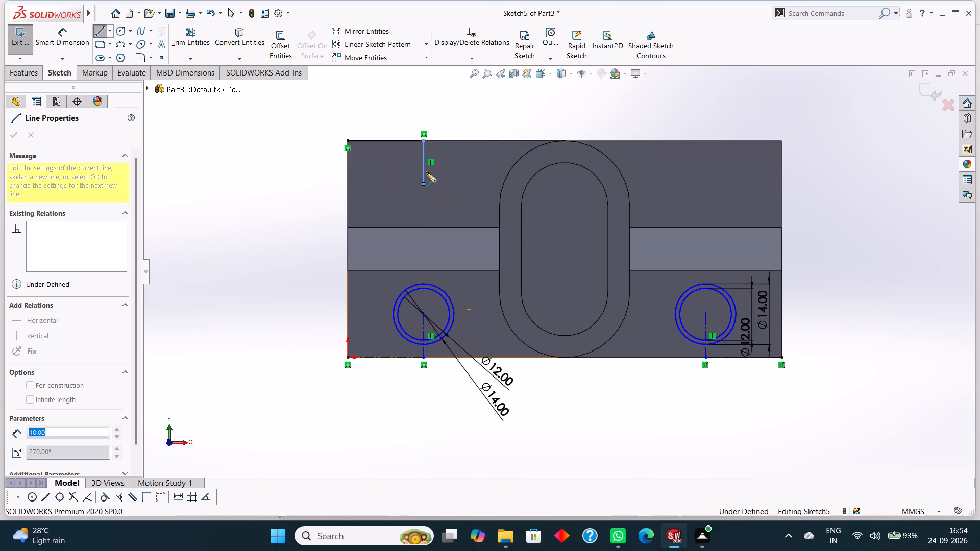
{"action": "right_click", "coordinate": [462, 172]}
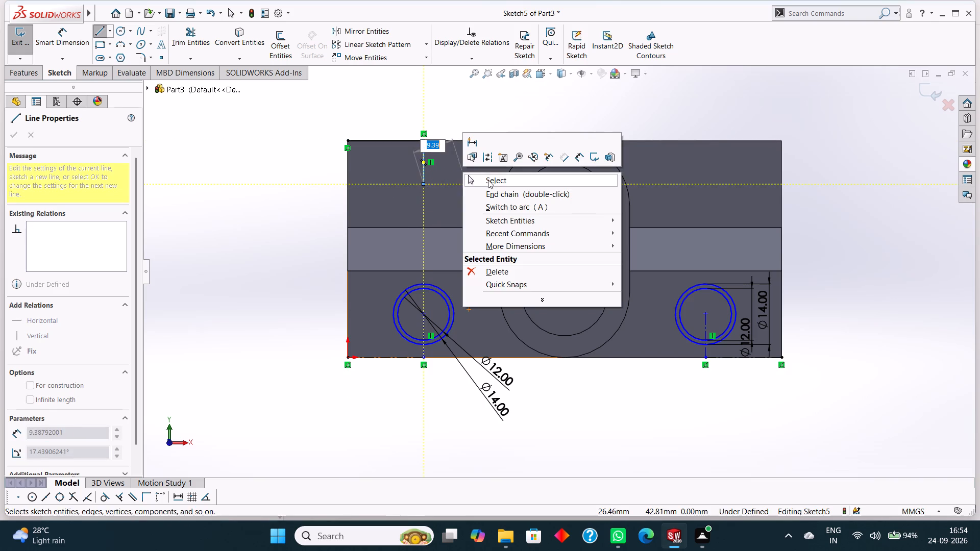
{"action": "left_click", "coordinate": [488, 180]}
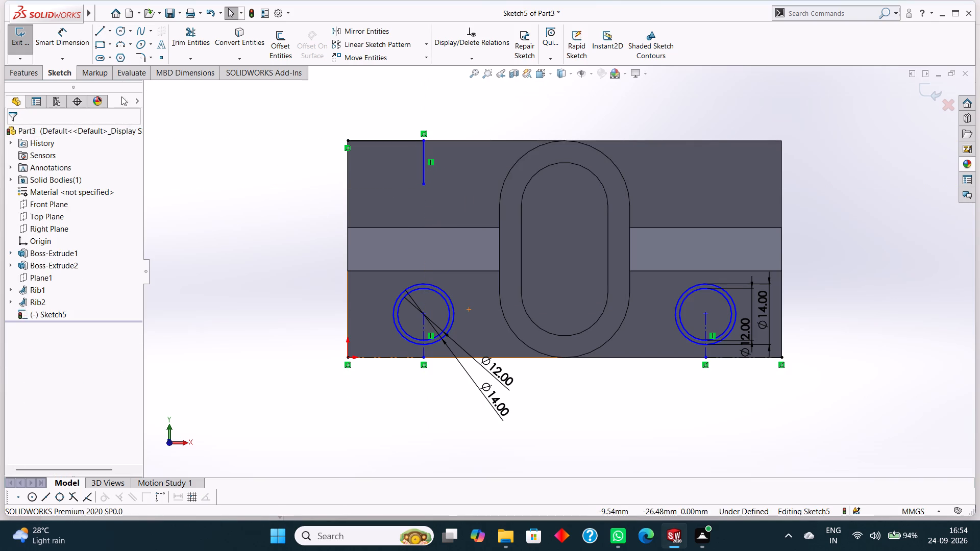
Sketch two concentric circles with radii of 6 mm and 7 mm, centered on the free end of the new 10 mm line.
{"action": "left_click", "coordinate": [123, 28]}
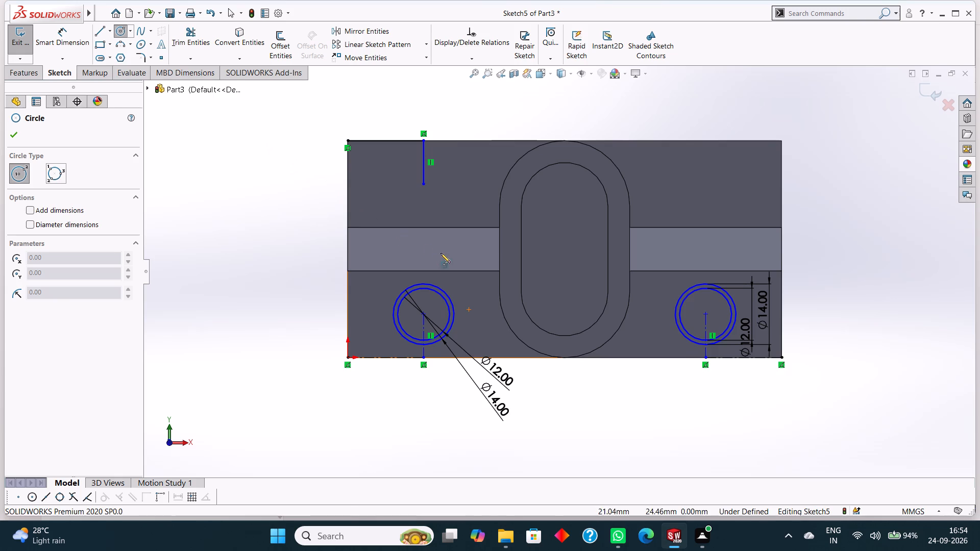
{"action": "left_click", "coordinate": [426, 184]}
{"action": "key", "text": "6"}
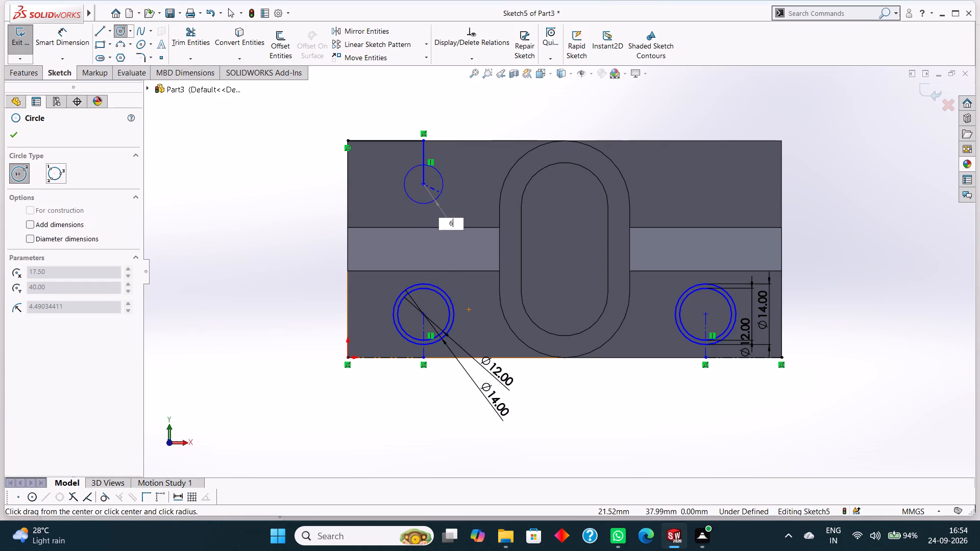
{"action": "key", "text": "Return"}
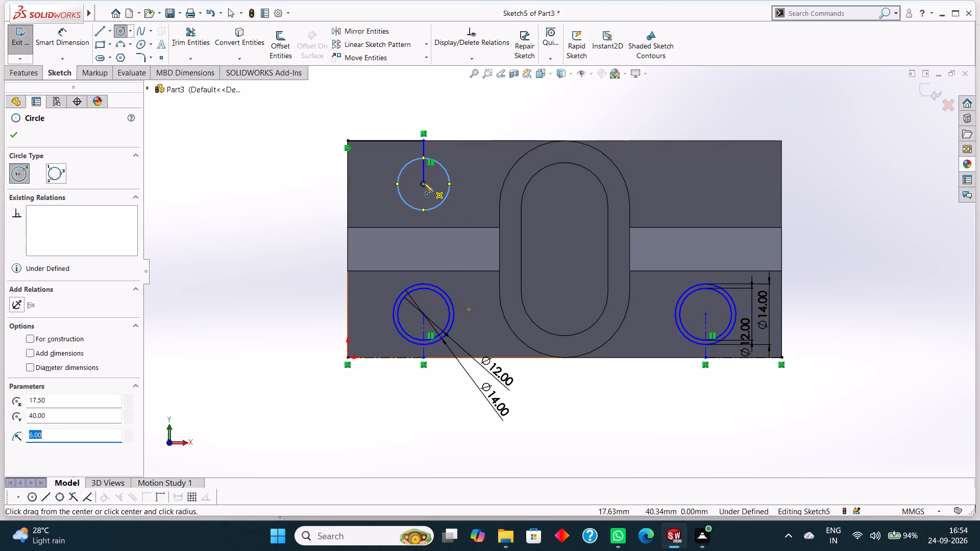
{"action": "left_click", "coordinate": [424, 183]}
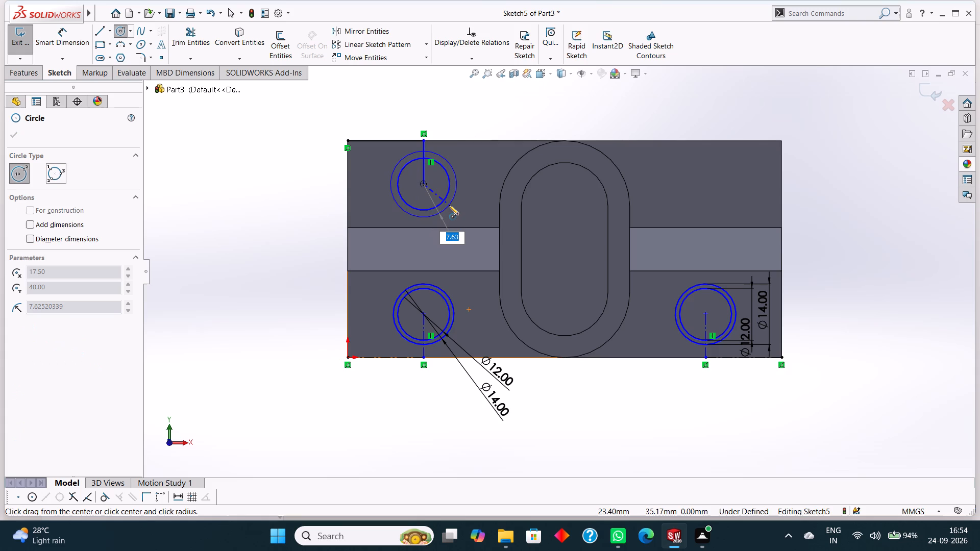
{"action": "key", "text": "7"}
{"action": "key", "text": "Return"}
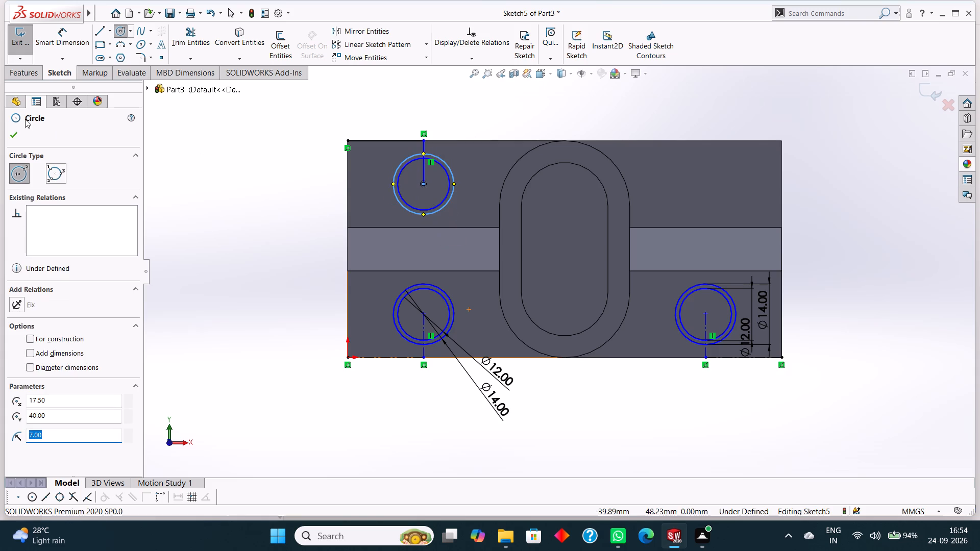
{"action": "left_click", "coordinate": [19, 132]}
Add diameter dimensions of 12 mm to the inner circle and 14 mm to the outer circle of this third pair.
{"action": "left_click", "coordinate": [57, 36]}
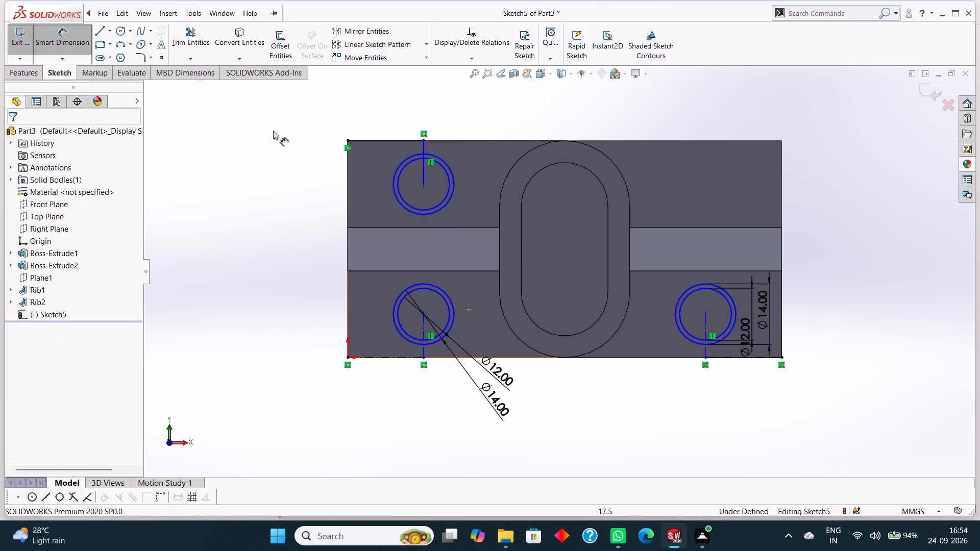
{"action": "left_click", "coordinate": [401, 190]}
{"action": "left_click", "coordinate": [370, 204]}
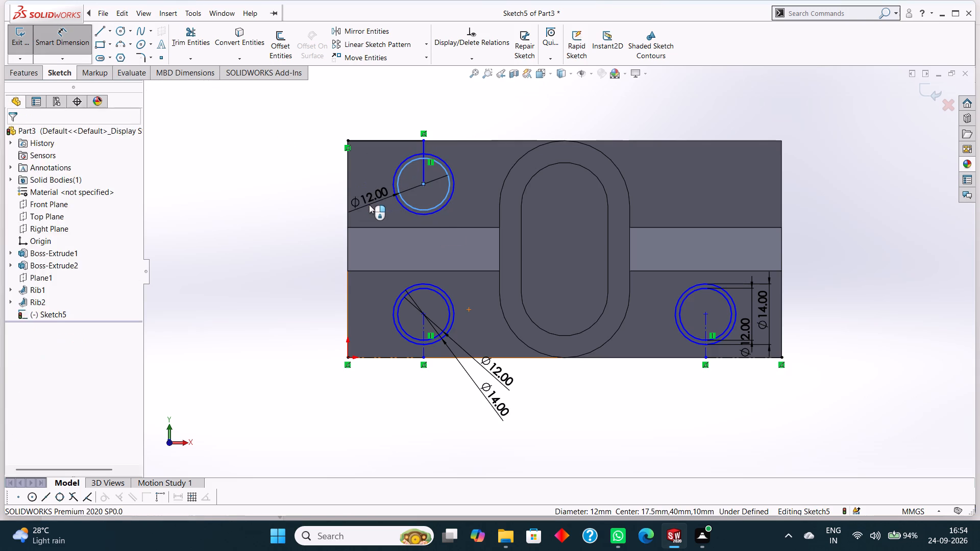
{"action": "left_click", "coordinate": [329, 188]}
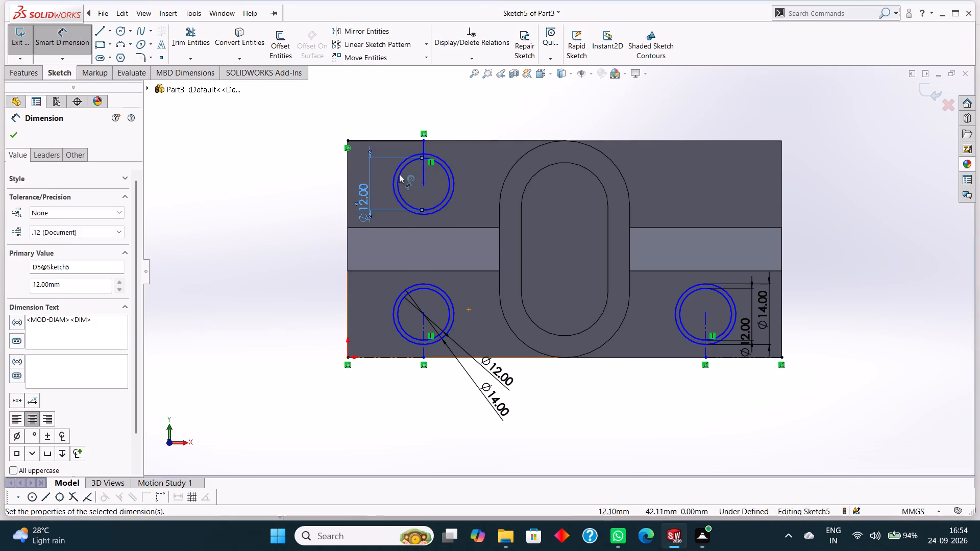
{"action": "left_click", "coordinate": [399, 174]}
{"action": "key", "text": "Escape"}
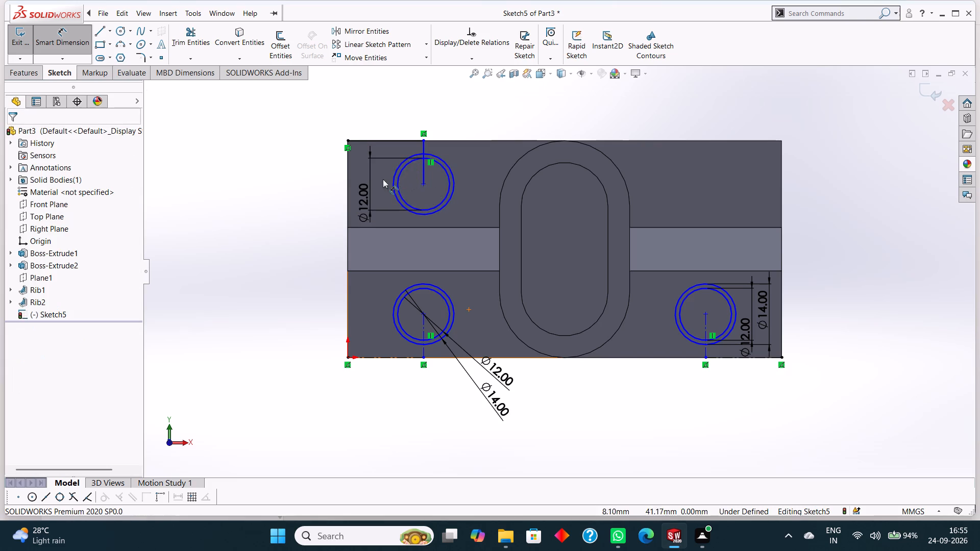
{"action": "left_click", "coordinate": [418, 154]}
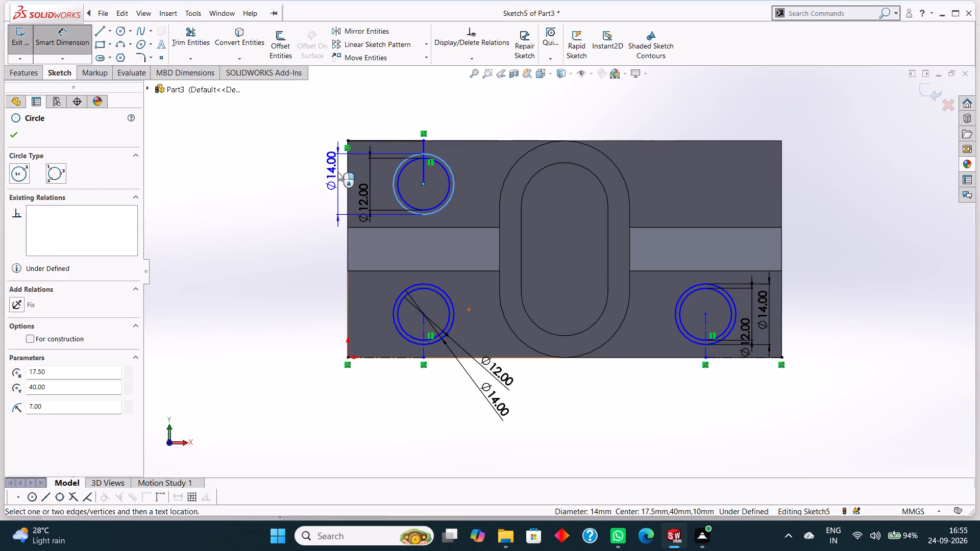
{"action": "left_click", "coordinate": [337, 176]}
{"action": "left_click", "coordinate": [293, 163]}
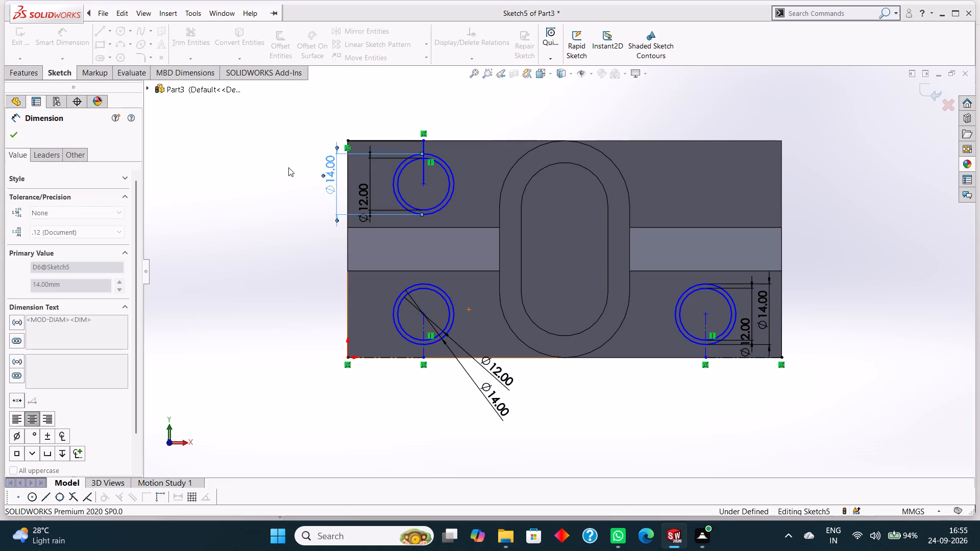
{"action": "left_click", "coordinate": [15, 131]}
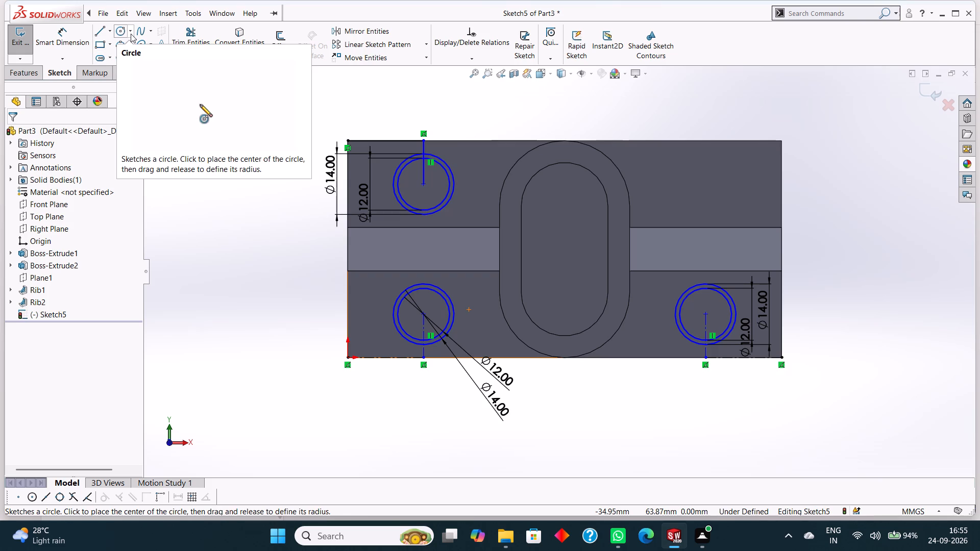
Draw centerlines from the plate corner diagonally opposite the origin: 17.5 mm along the long edge, then 10 mm perpendicular into the face.
{"action": "left_click", "coordinate": [110, 33]}
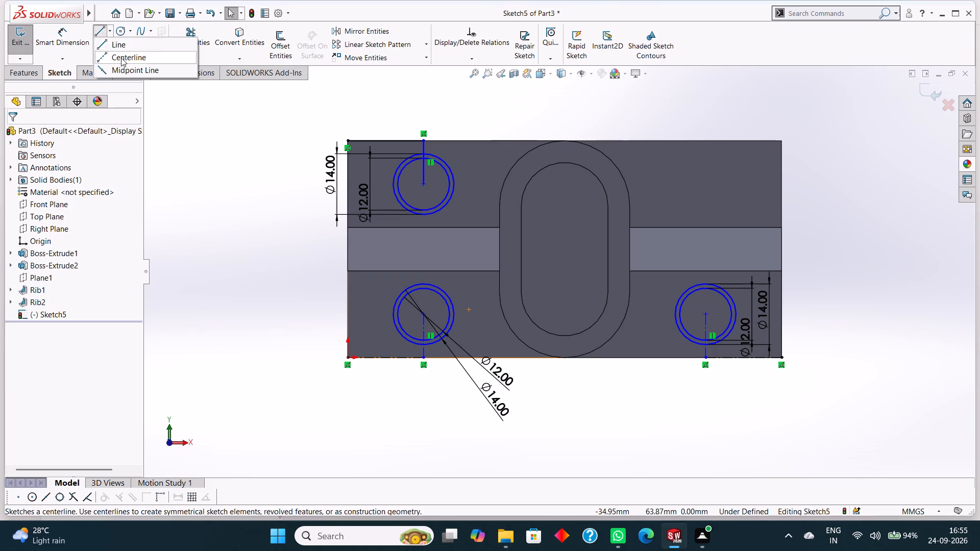
{"action": "left_click", "coordinate": [121, 58]}
{"action": "left_click", "coordinate": [780, 141]}
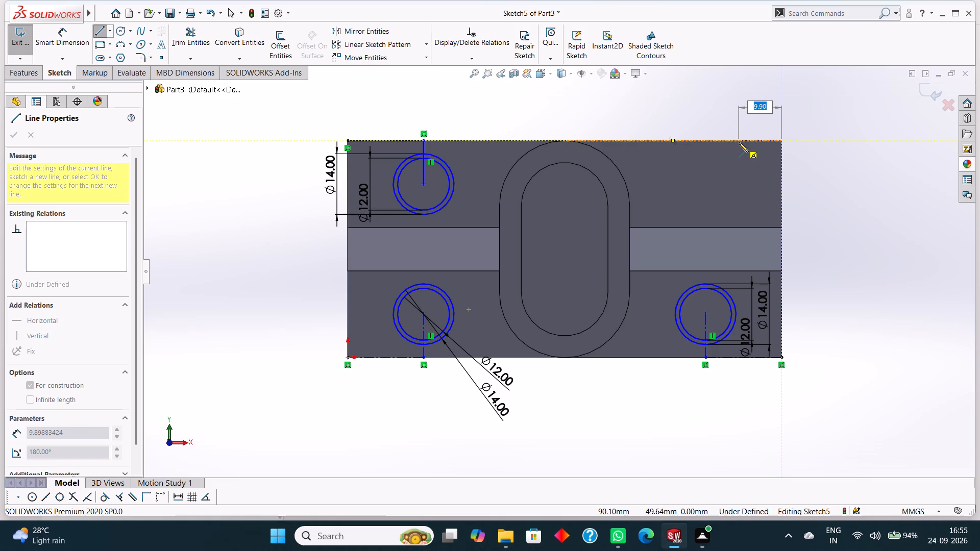
{"action": "type", "text": "17.5"}
{"action": "key", "text": "Return"}
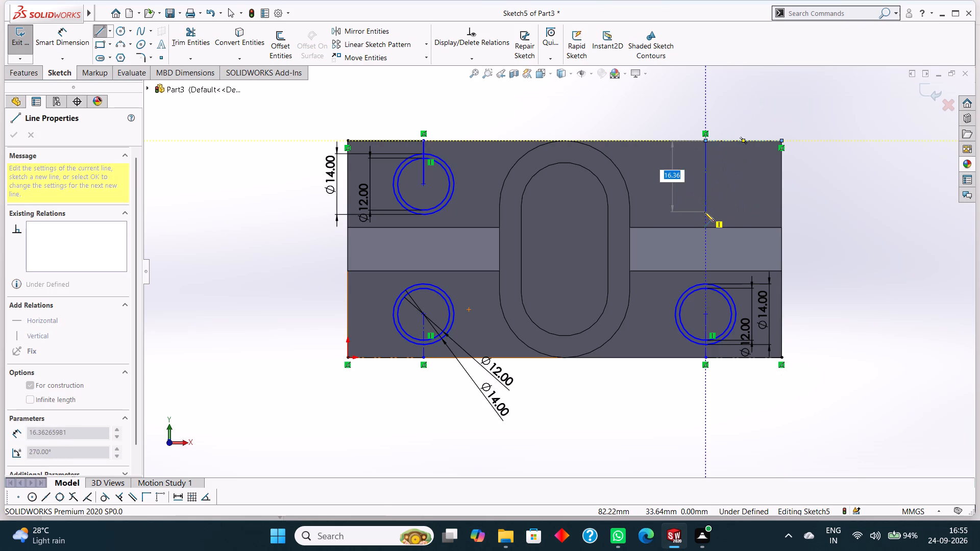
{"action": "type", "text": "10"}
{"action": "key", "text": "Return"}
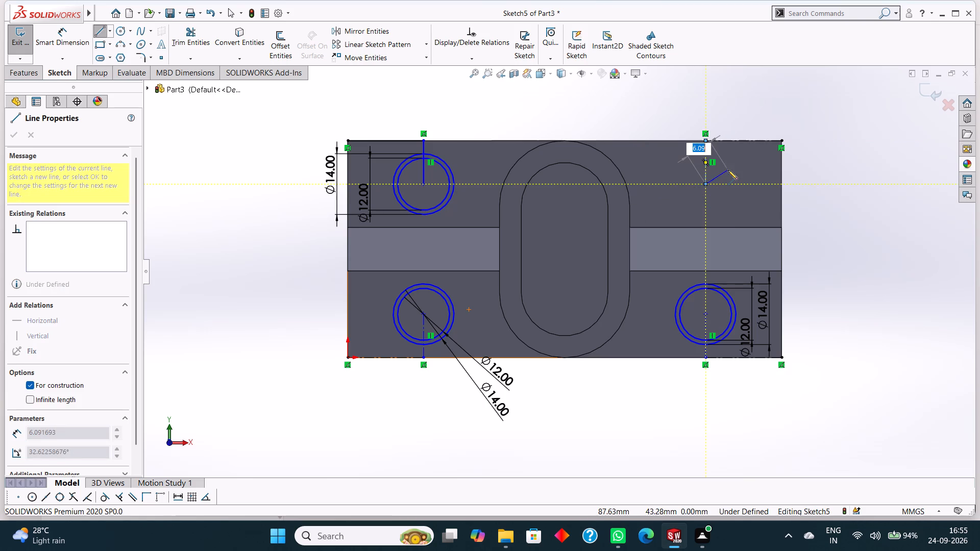
Sketch two concentric circles with radii of 6 mm and 7 mm, centered on the free end of the new 10 mm centerline.
{"action": "right_click", "coordinate": [728, 170]}
{"action": "left_click", "coordinate": [760, 179]}
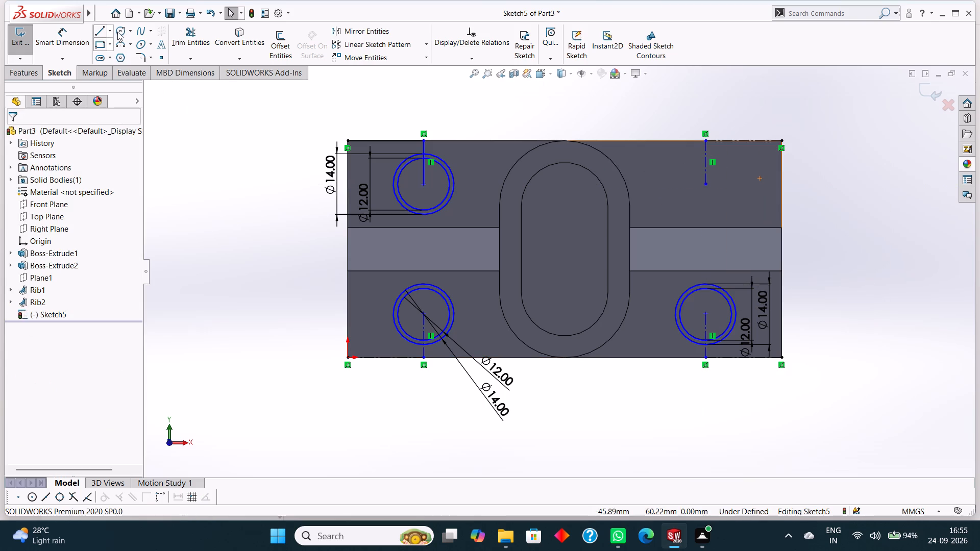
{"action": "left_click", "coordinate": [117, 30]}
{"action": "left_click", "coordinate": [706, 184]}
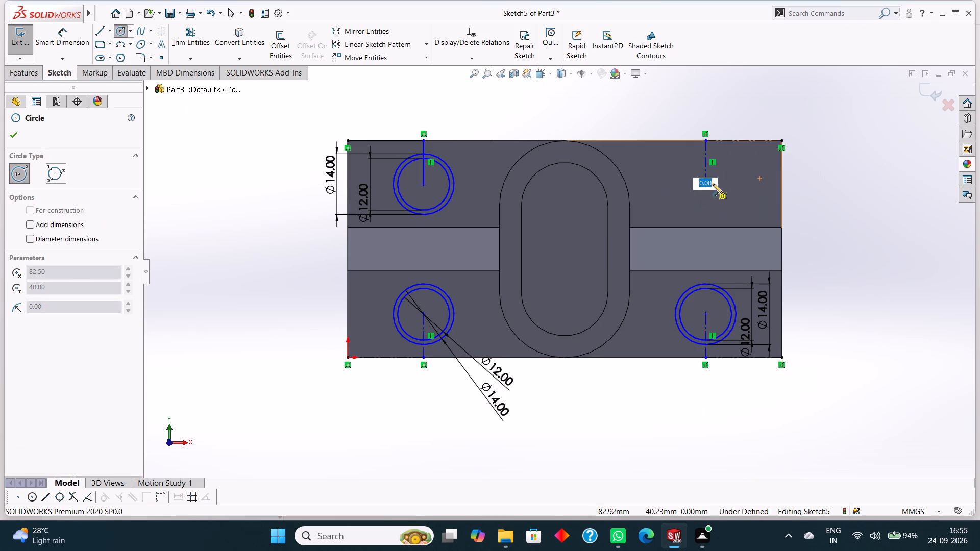
{"action": "key", "text": "Escape"}
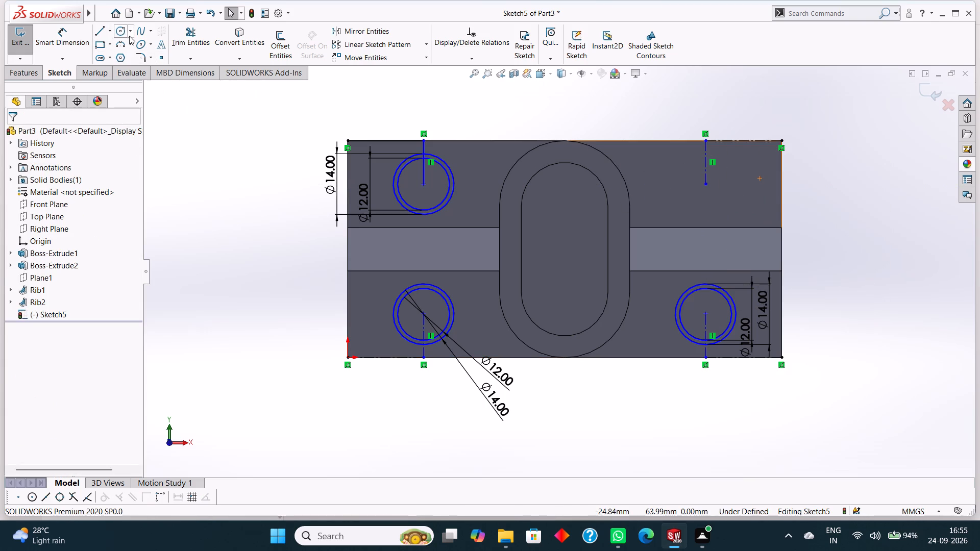
{"action": "left_click", "coordinate": [118, 32]}
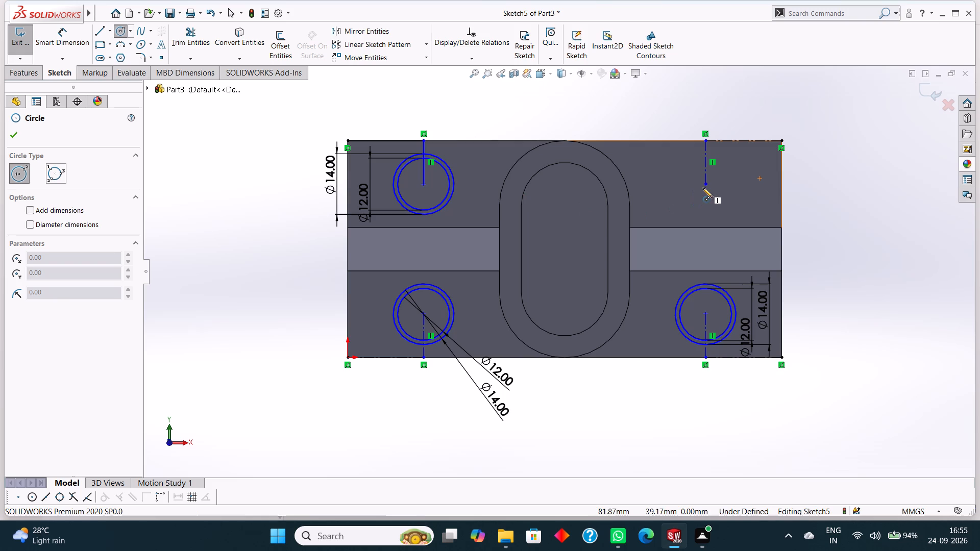
{"action": "left_click", "coordinate": [707, 186]}
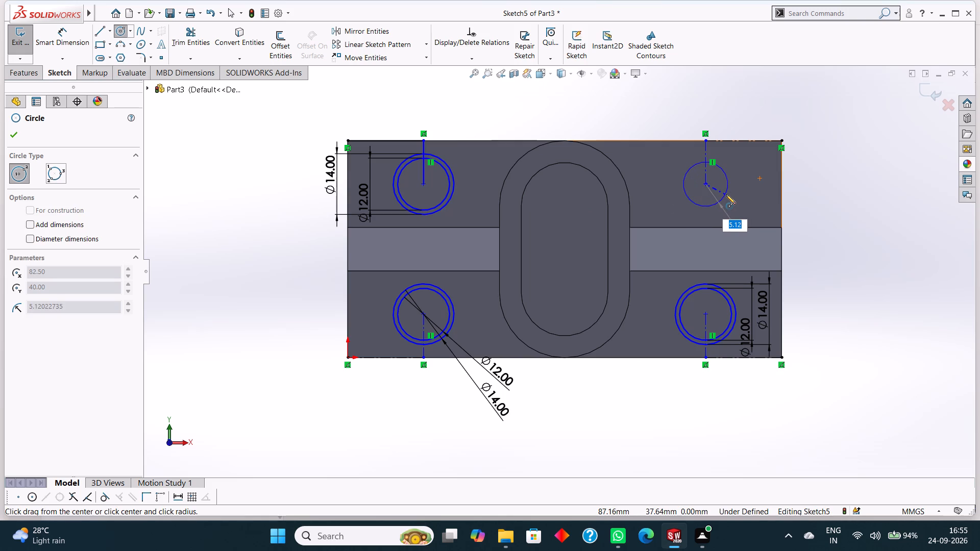
{"action": "key", "text": "6"}
{"action": "key", "text": "Return"}
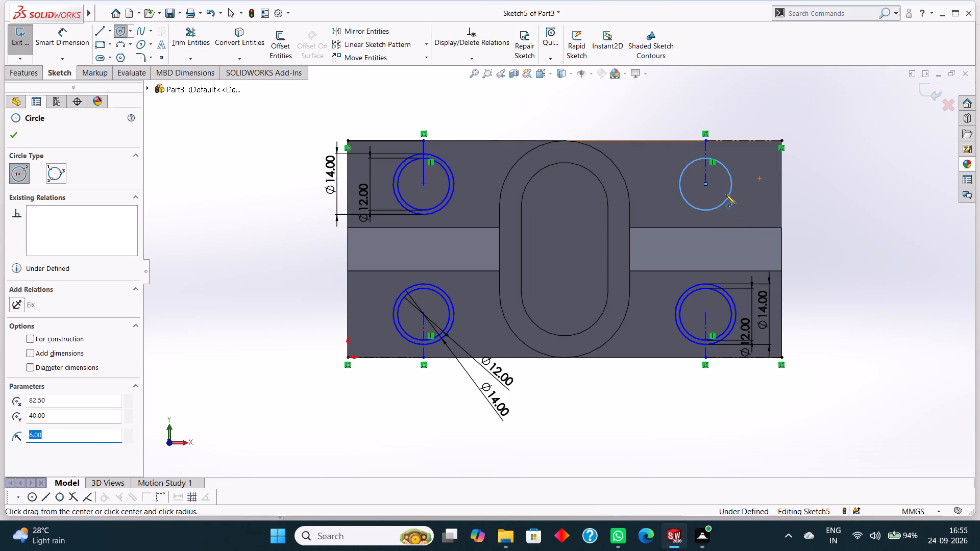
{"action": "left_click", "coordinate": [707, 183]}
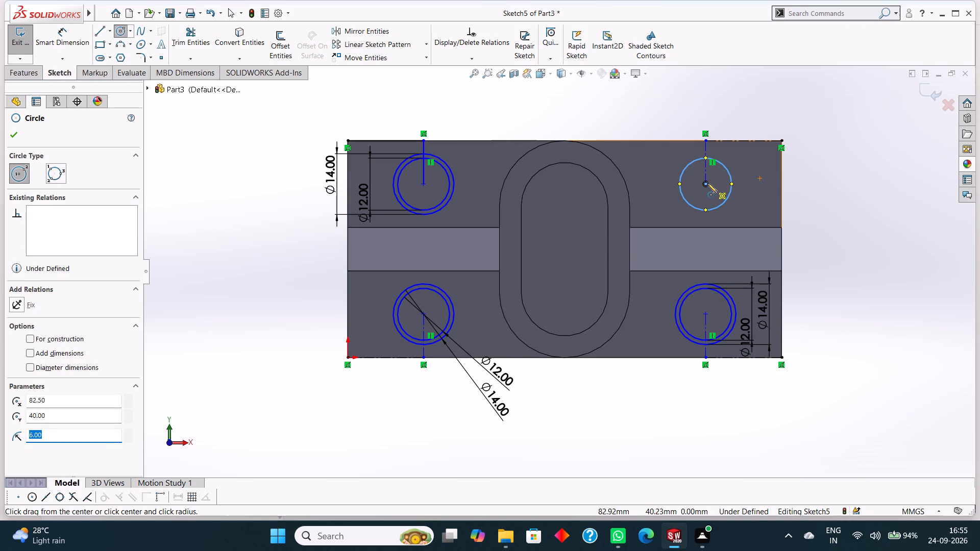
{"action": "key", "text": "7"}
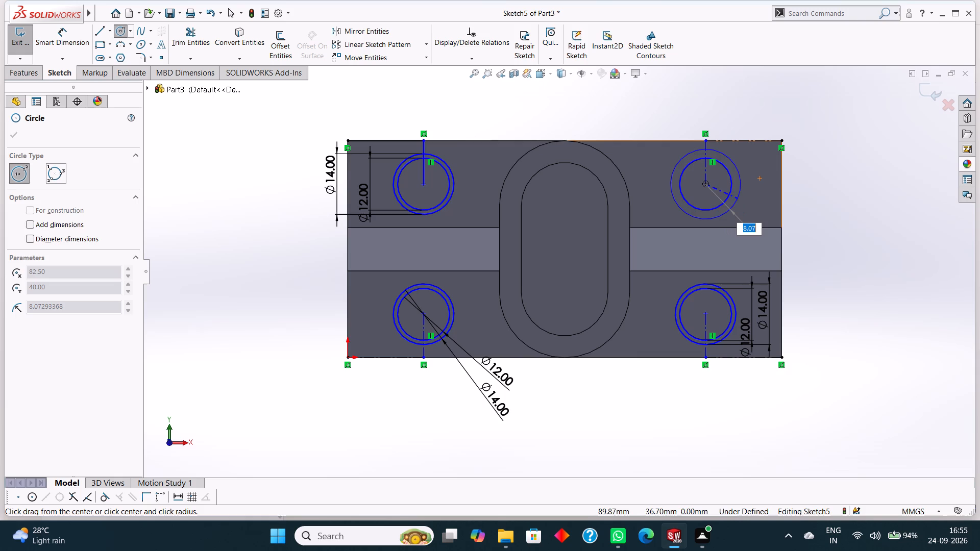
{"action": "key", "text": "Return"}
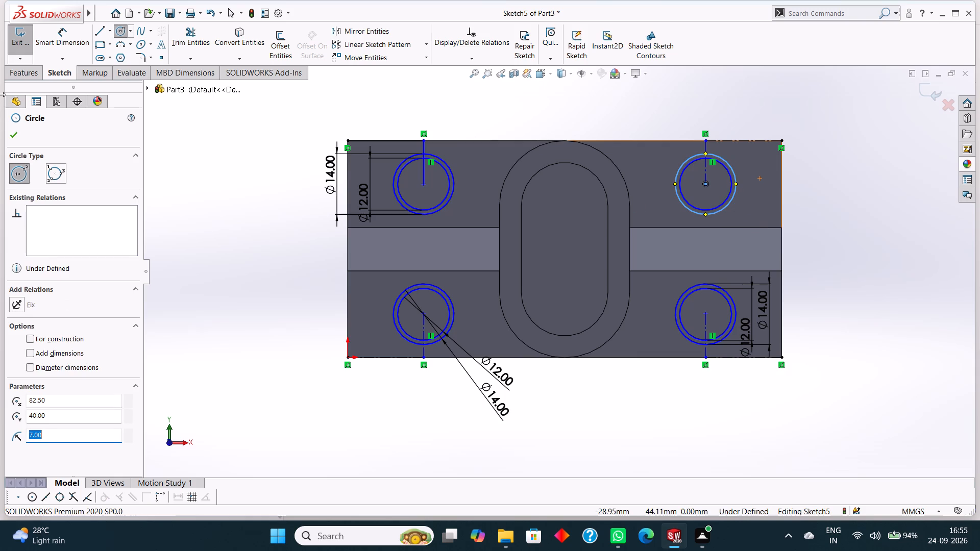
{"action": "left_click", "coordinate": [16, 135]}
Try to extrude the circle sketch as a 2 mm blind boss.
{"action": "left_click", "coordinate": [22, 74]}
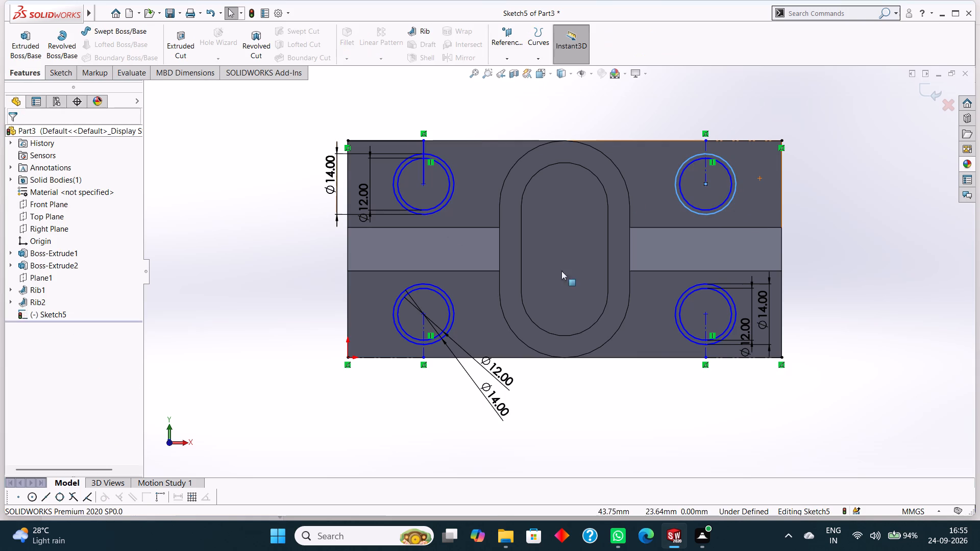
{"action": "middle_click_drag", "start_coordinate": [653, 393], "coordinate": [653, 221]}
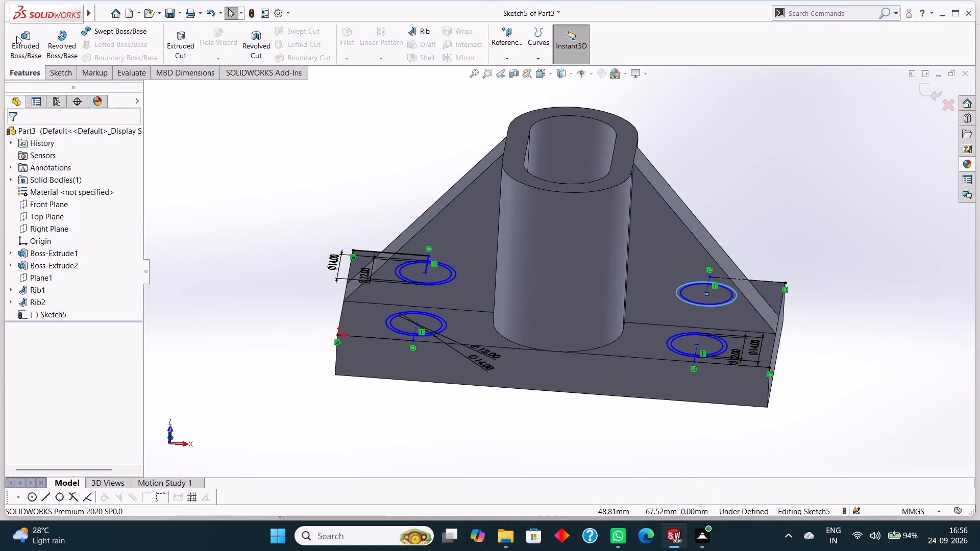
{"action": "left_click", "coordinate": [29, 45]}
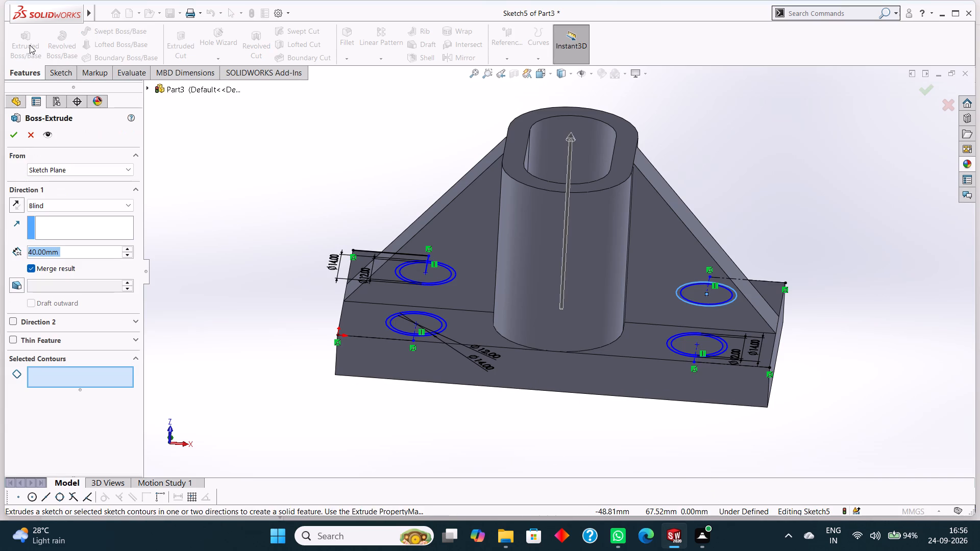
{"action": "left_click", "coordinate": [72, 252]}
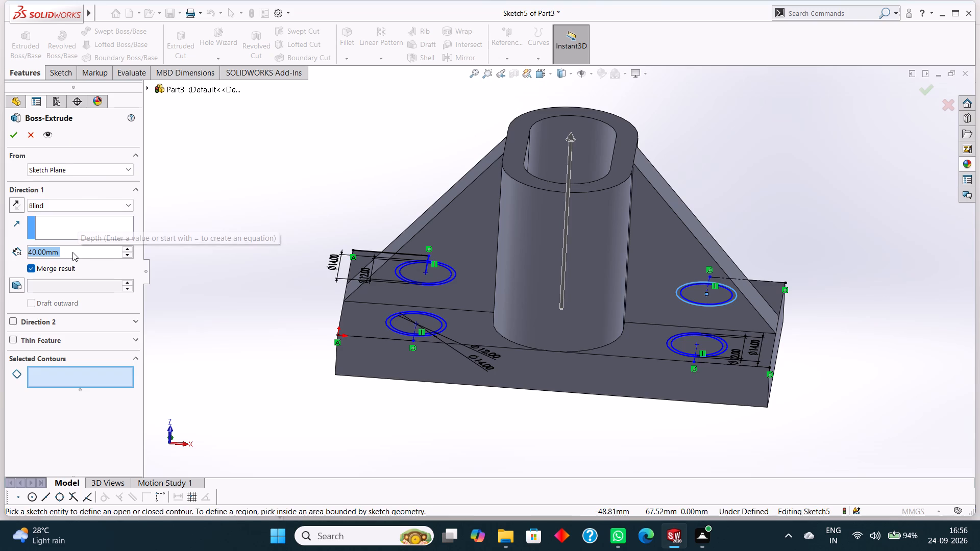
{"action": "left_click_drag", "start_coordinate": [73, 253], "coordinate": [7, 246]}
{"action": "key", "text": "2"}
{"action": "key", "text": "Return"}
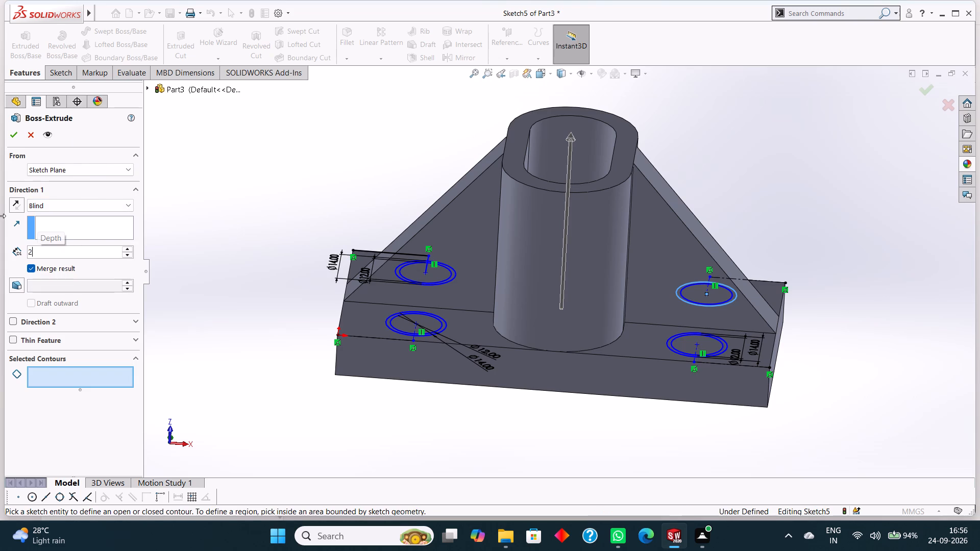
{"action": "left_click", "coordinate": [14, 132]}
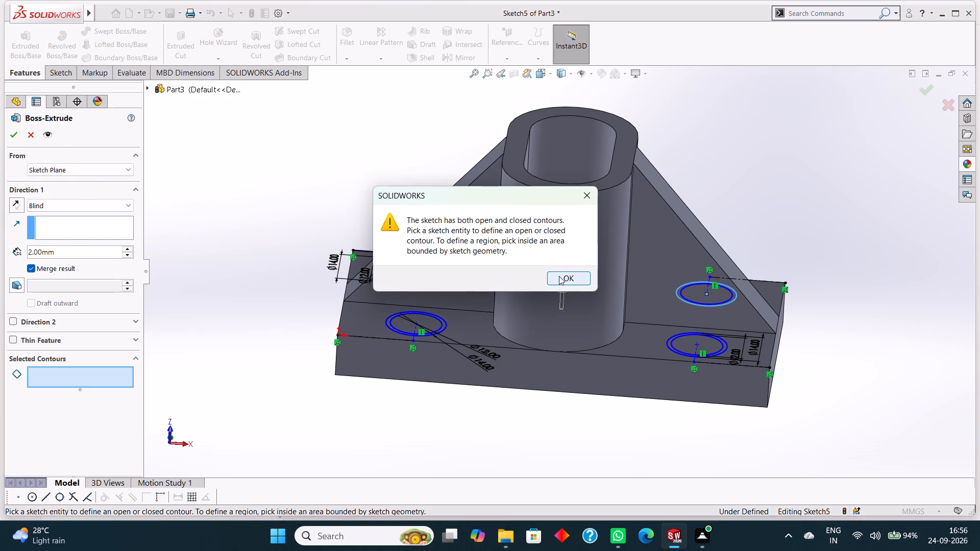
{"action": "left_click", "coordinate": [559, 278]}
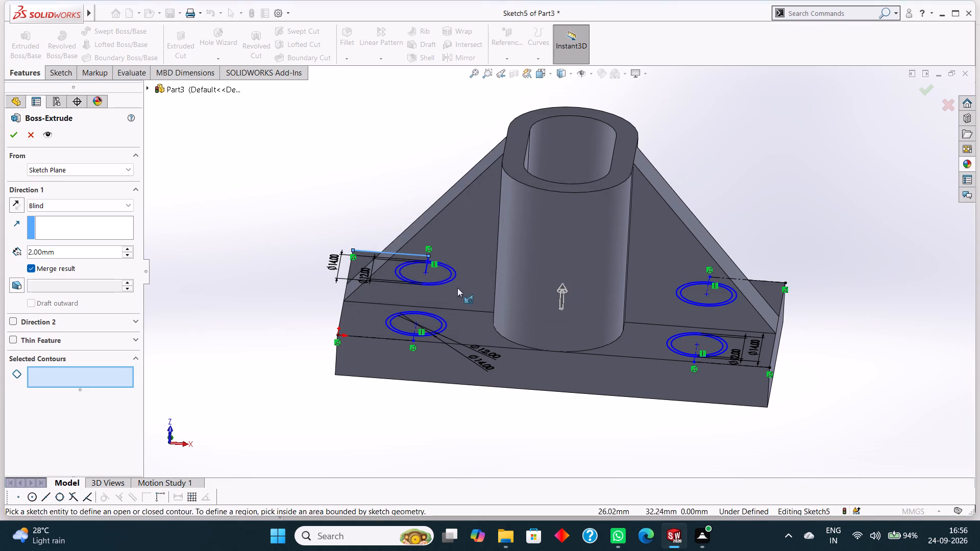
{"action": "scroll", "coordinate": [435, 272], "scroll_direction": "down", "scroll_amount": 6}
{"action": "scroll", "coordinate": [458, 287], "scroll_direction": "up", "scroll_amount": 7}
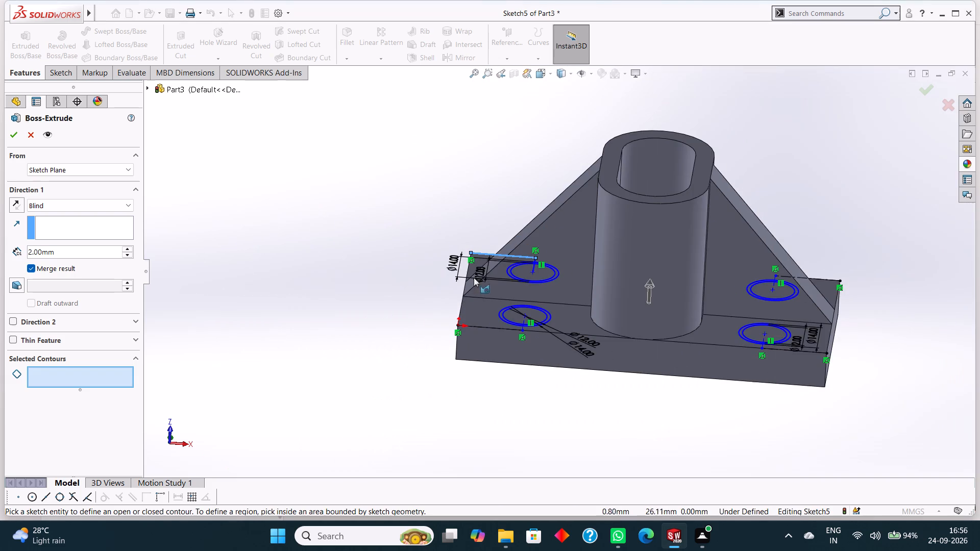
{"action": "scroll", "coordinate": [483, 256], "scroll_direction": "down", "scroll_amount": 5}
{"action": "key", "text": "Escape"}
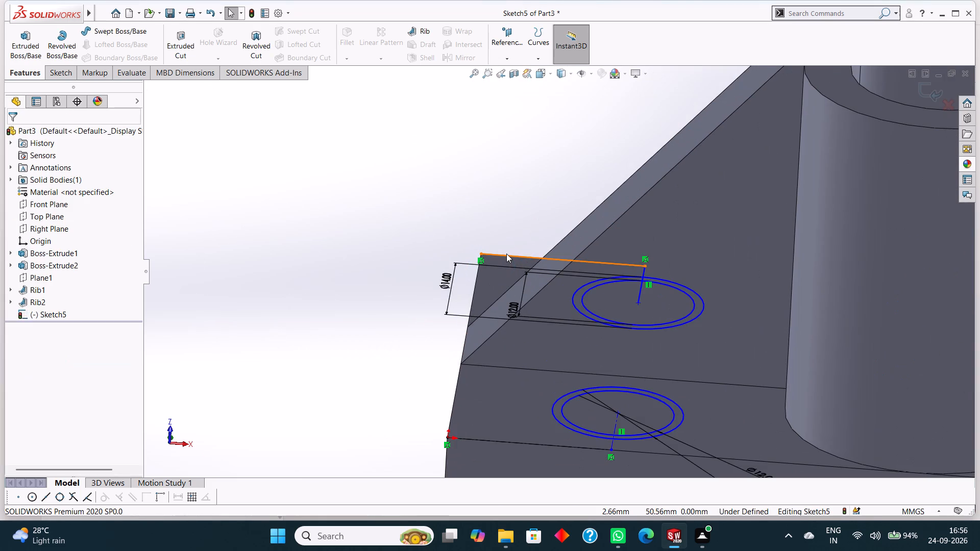
Delete the solid 17.5 mm and 10 mm construction-aid lines at the plate corner across the short edge from the origin.
{"action": "right_click", "coordinate": [506, 254]}
{"action": "key", "text": "Escape"}
{"action": "right_click", "coordinate": [498, 253]}
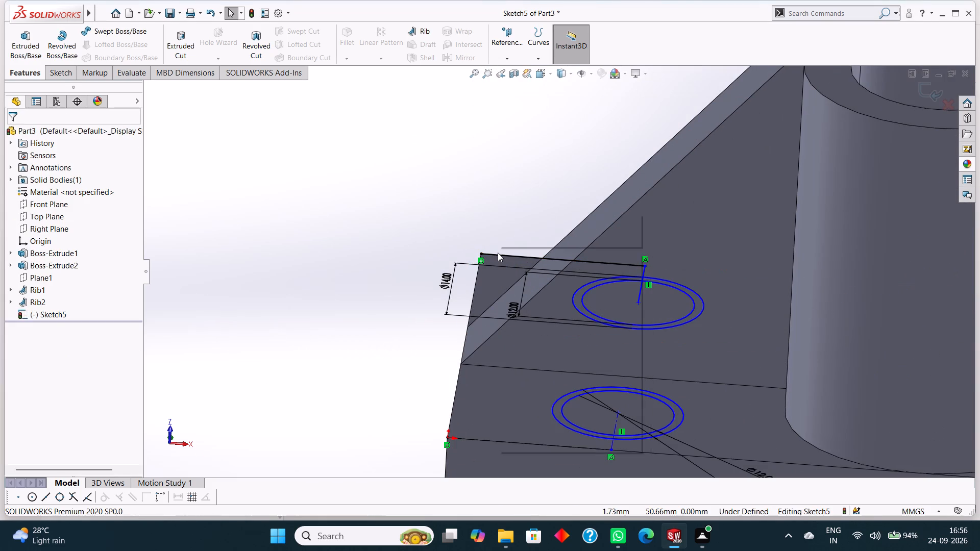
{"action": "left_click", "coordinate": [523, 403]}
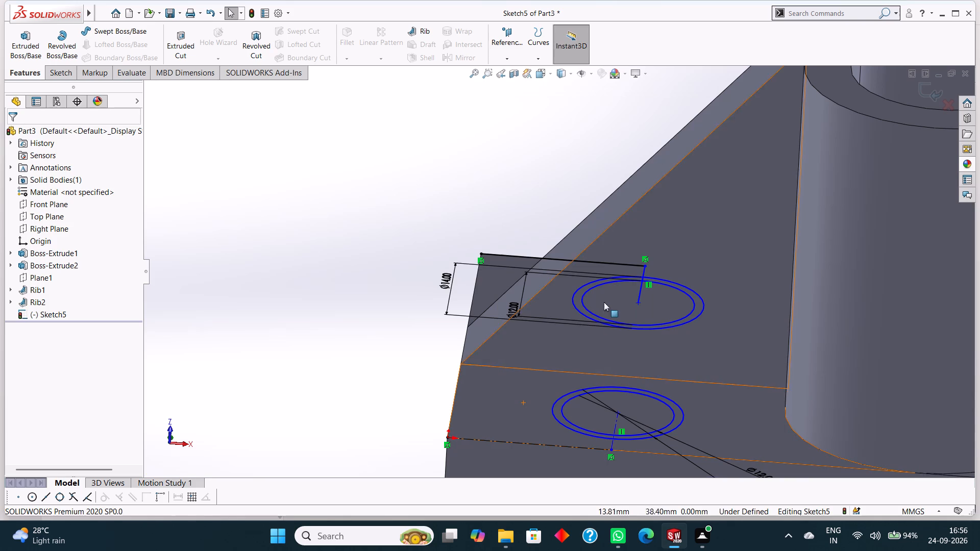
{"action": "right_click", "coordinate": [614, 264]}
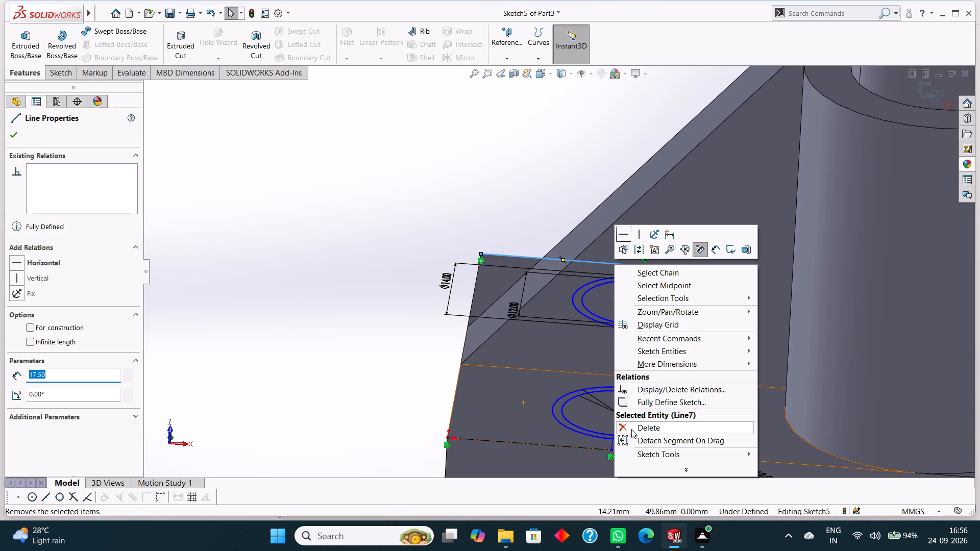
{"action": "left_click", "coordinate": [634, 432]}
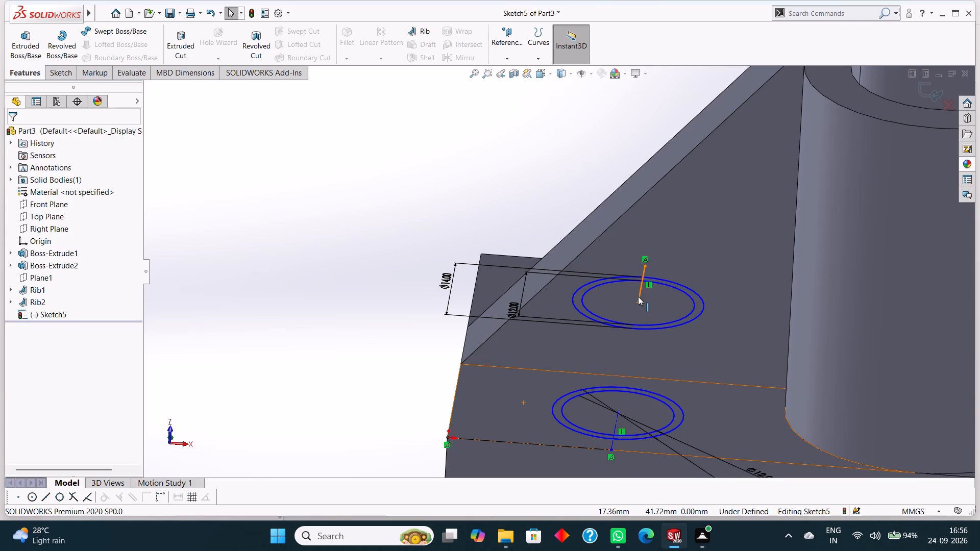
{"action": "right_click", "coordinate": [638, 296]}
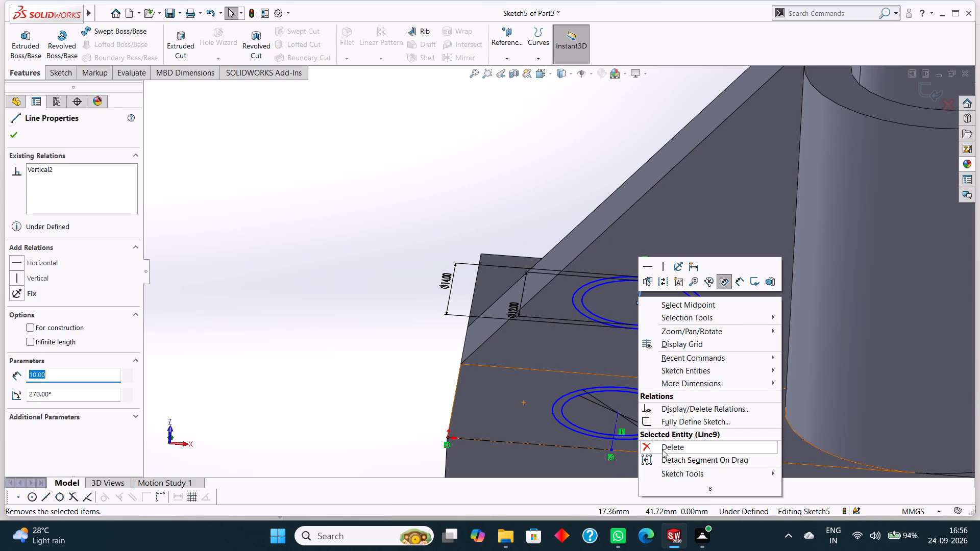
{"action": "left_click", "coordinate": [664, 445]}
Extrude the corner circle sketch upward from the plate face as a blind boss 2 mm deep, merged with the body.
{"action": "scroll", "coordinate": [630, 355], "scroll_direction": "up", "scroll_amount": 6}
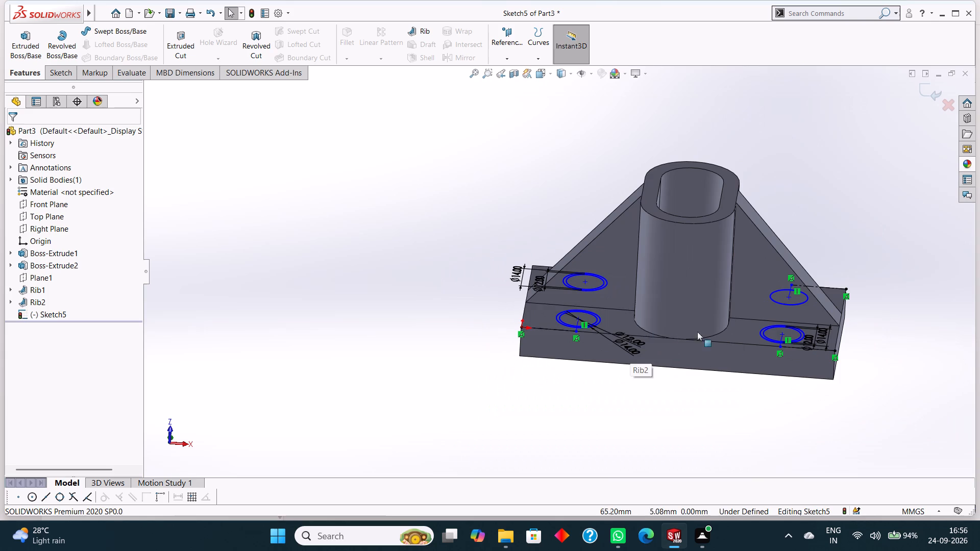
{"action": "left_click", "coordinate": [56, 73]}
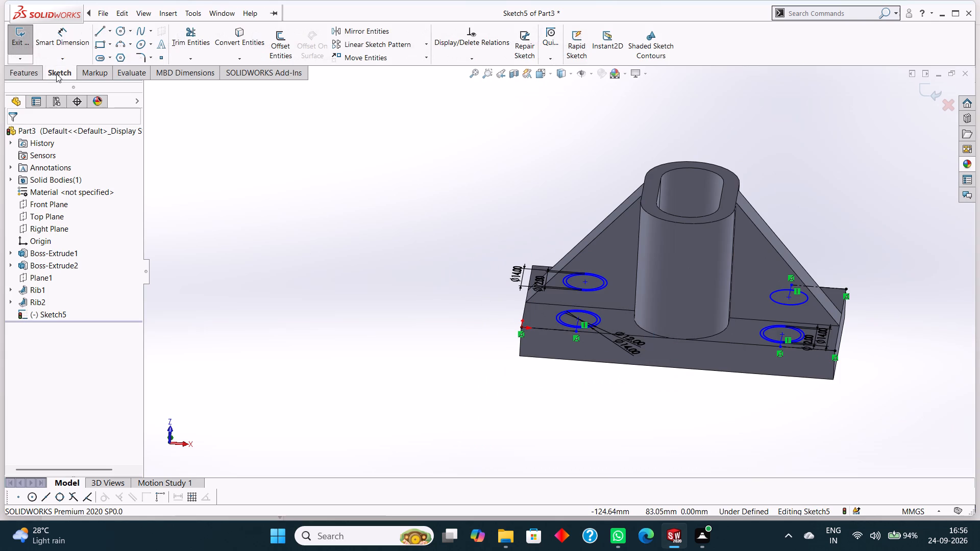
{"action": "left_click", "coordinate": [34, 74]}
{"action": "left_click", "coordinate": [35, 36]}
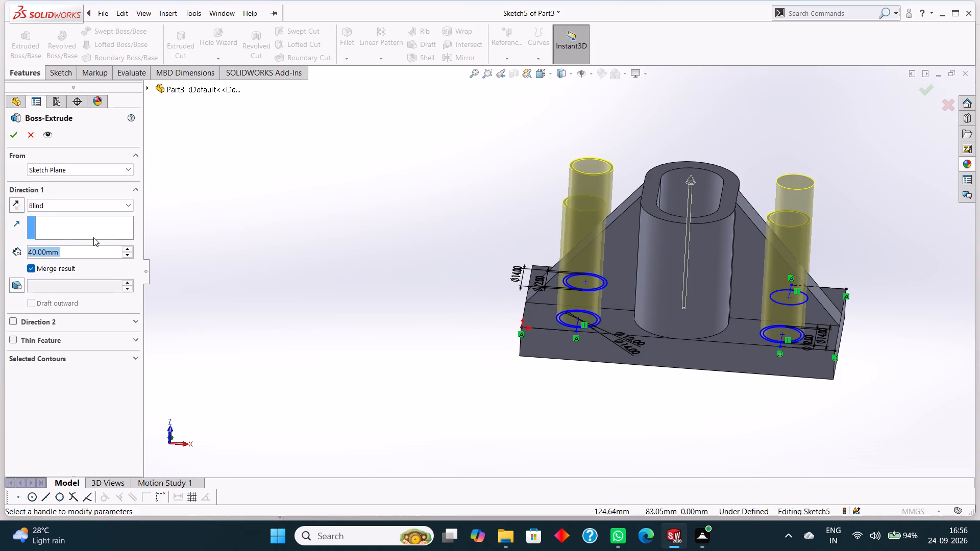
{"action": "key", "text": "2"}
{"action": "key", "text": "Return"}
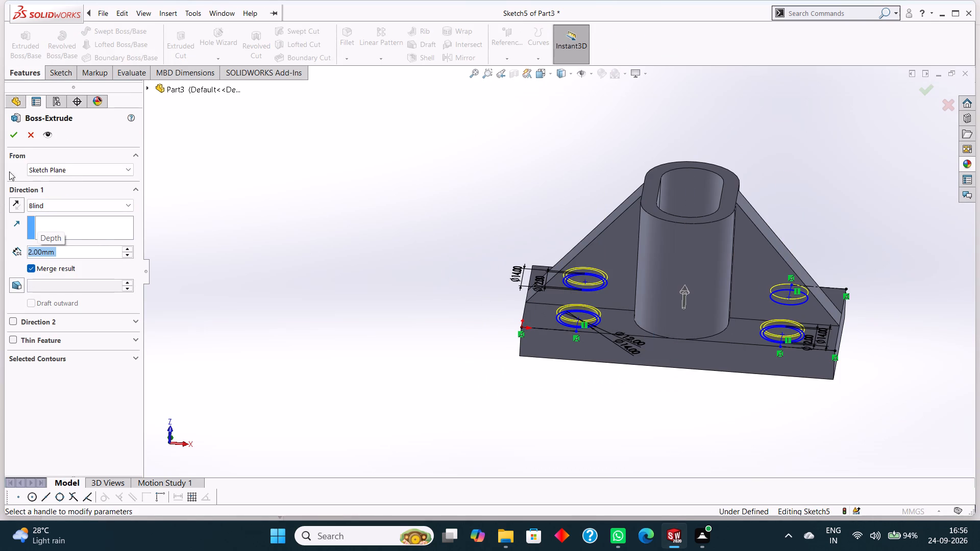
{"action": "left_click", "coordinate": [10, 139]}
{"action": "left_click", "coordinate": [324, 191]}
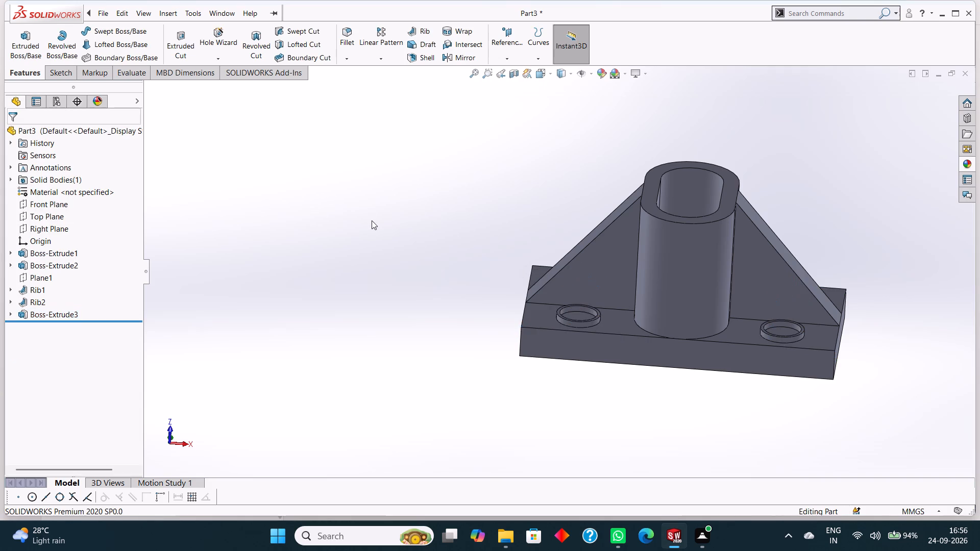
Examine the overall part and the raised circular features around the slot boss and ribs from different angles.
{"action": "middle_click_drag", "start_coordinate": [372, 220], "coordinate": [407, 269]}
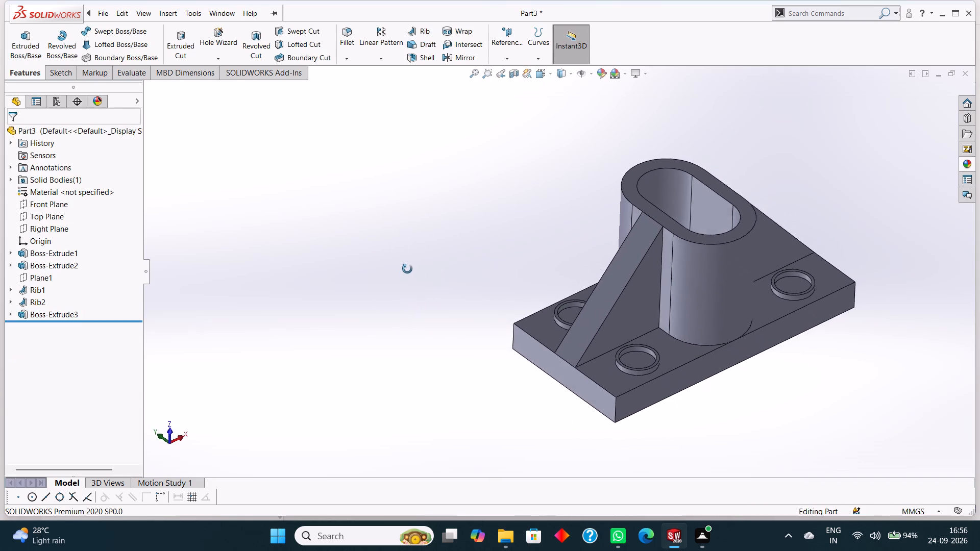
{"action": "middle_click_drag", "start_coordinate": [407, 269], "coordinate": [388, 256]}
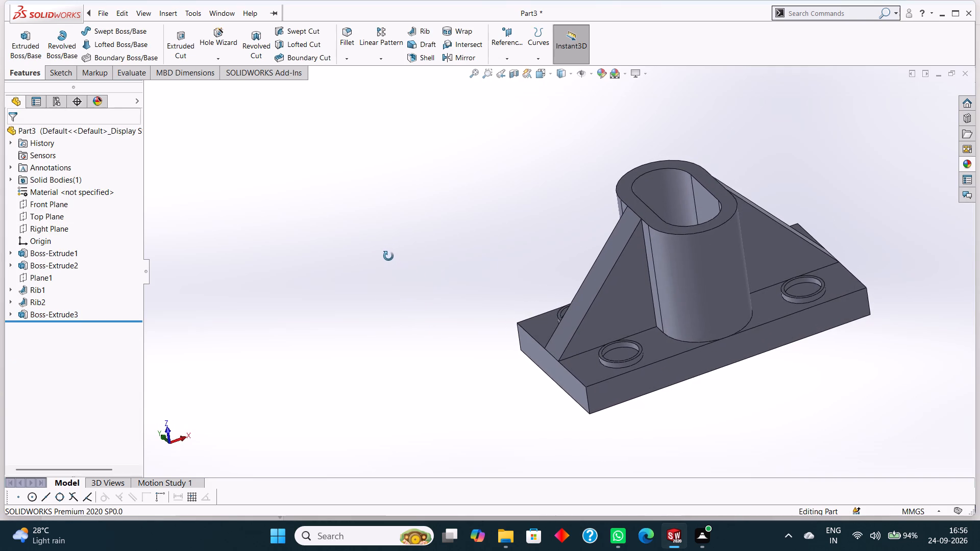
{"action": "middle_click_drag", "start_coordinate": [388, 256], "coordinate": [385, 260]}
{"action": "scroll", "coordinate": [385, 260], "scroll_direction": "up", "scroll_amount": 1}
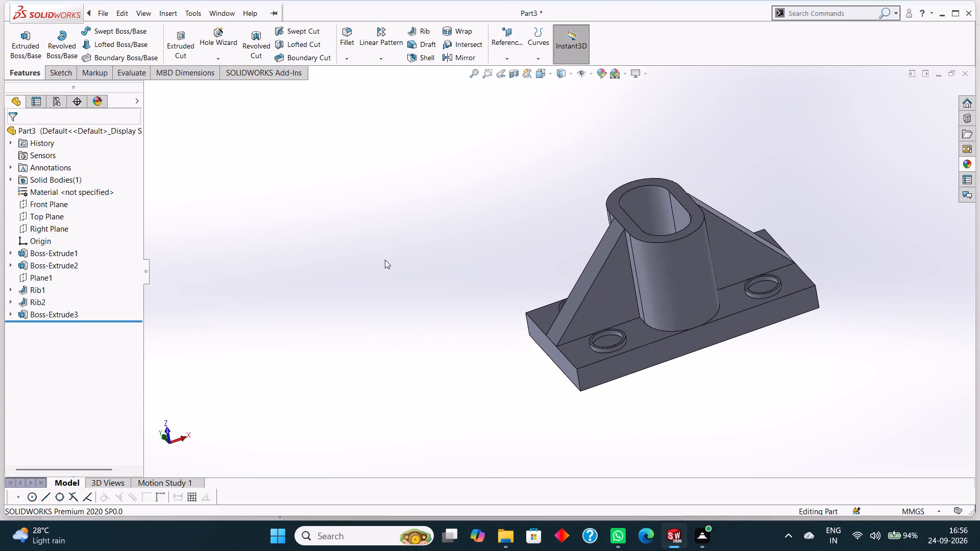
{"action": "scroll", "coordinate": [380, 247], "scroll_direction": "up", "scroll_amount": 4}
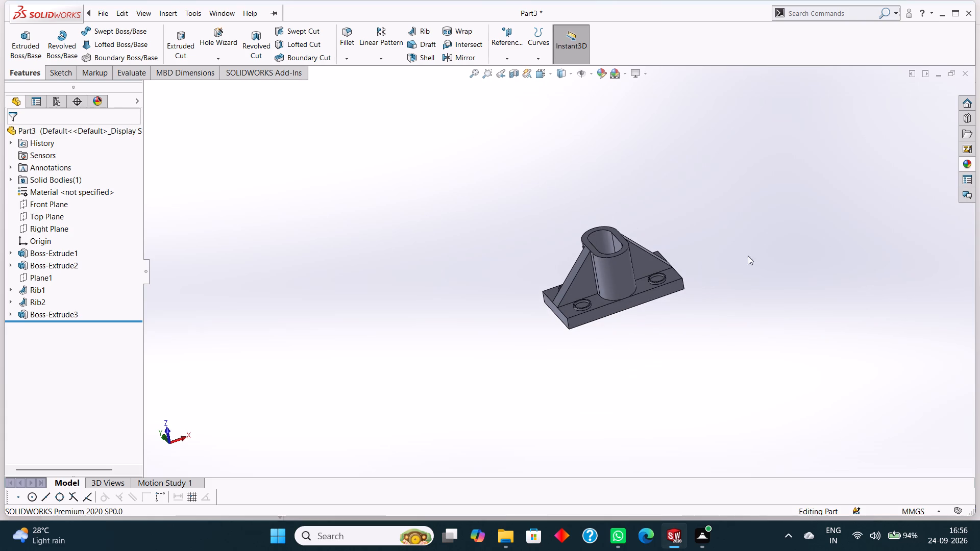
{"action": "scroll", "coordinate": [727, 222], "scroll_direction": "down", "scroll_amount": 2}
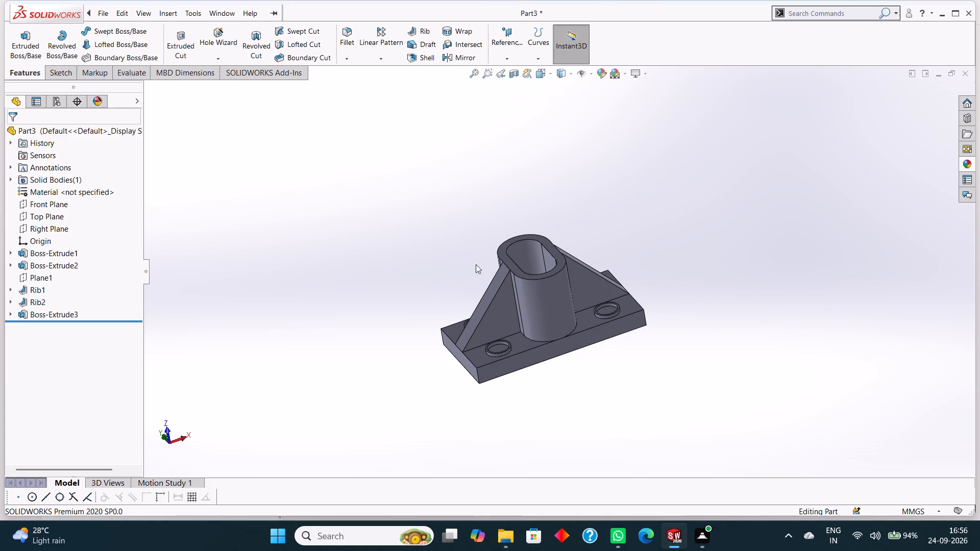
{"action": "scroll", "coordinate": [480, 275], "scroll_direction": "up", "scroll_amount": 3}
{"action": "scroll", "coordinate": [544, 311], "scroll_direction": "down", "scroll_amount": 4}
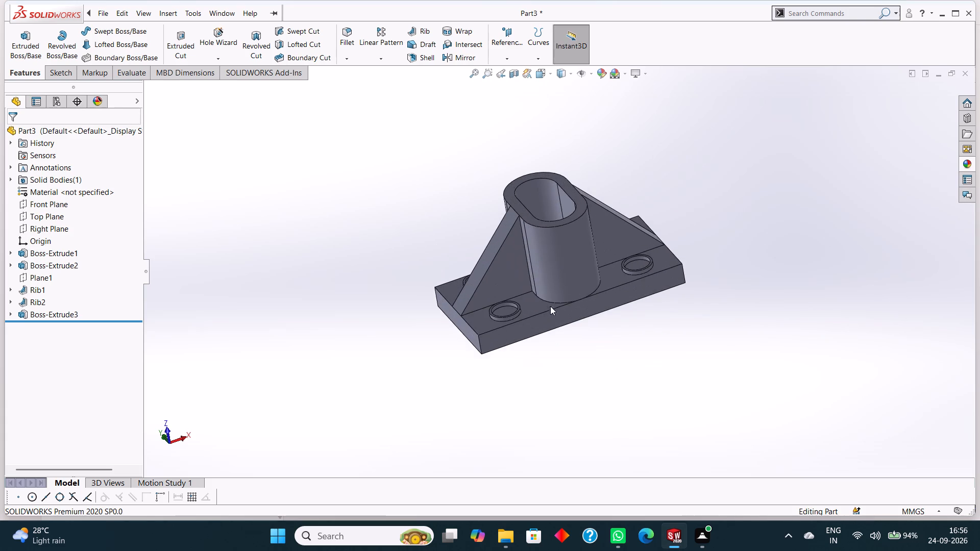
{"action": "scroll", "coordinate": [561, 195], "scroll_direction": "down", "scroll_amount": 4}
{"action": "scroll", "coordinate": [581, 232], "scroll_direction": "up", "scroll_amount": 6}
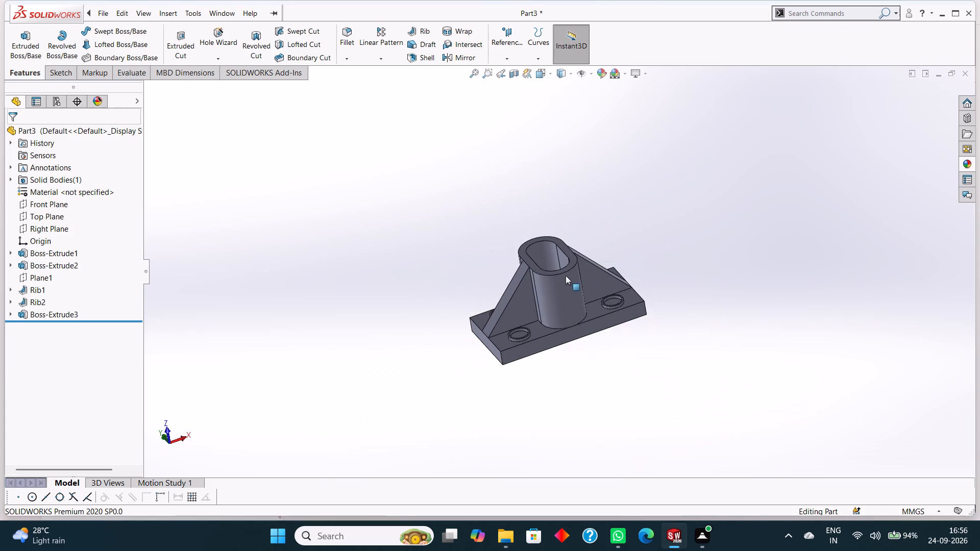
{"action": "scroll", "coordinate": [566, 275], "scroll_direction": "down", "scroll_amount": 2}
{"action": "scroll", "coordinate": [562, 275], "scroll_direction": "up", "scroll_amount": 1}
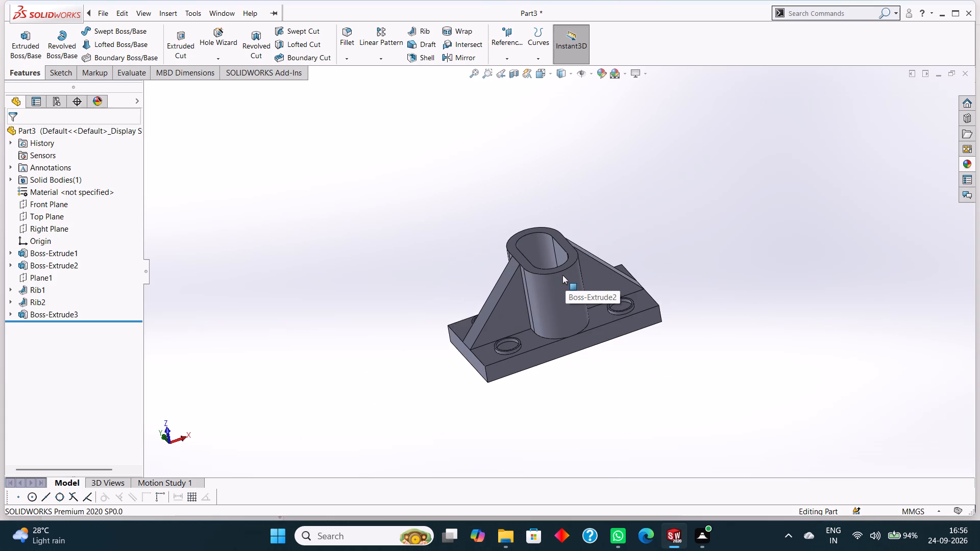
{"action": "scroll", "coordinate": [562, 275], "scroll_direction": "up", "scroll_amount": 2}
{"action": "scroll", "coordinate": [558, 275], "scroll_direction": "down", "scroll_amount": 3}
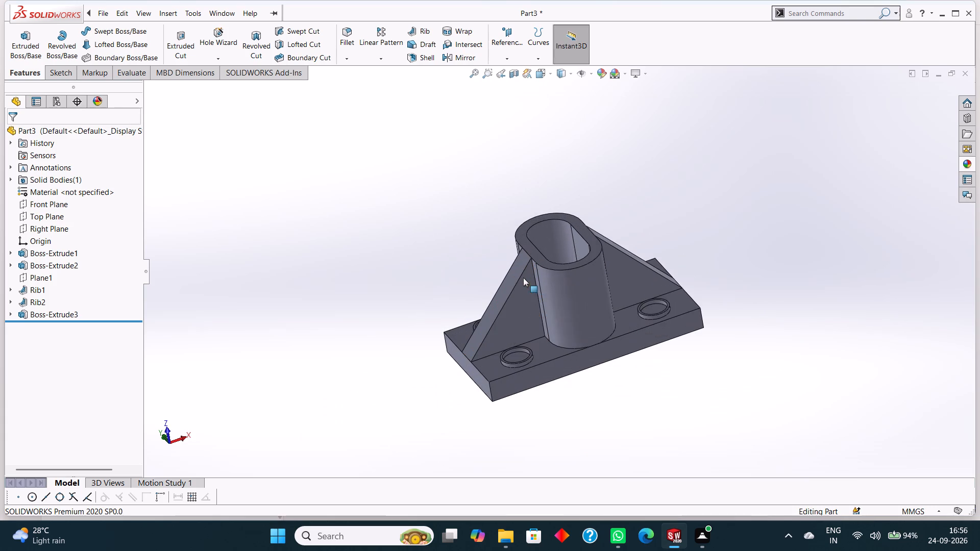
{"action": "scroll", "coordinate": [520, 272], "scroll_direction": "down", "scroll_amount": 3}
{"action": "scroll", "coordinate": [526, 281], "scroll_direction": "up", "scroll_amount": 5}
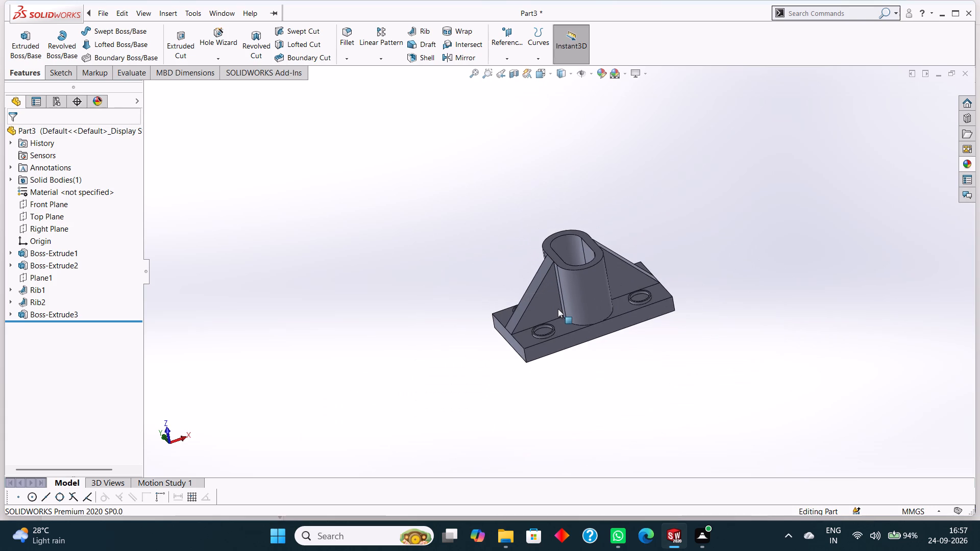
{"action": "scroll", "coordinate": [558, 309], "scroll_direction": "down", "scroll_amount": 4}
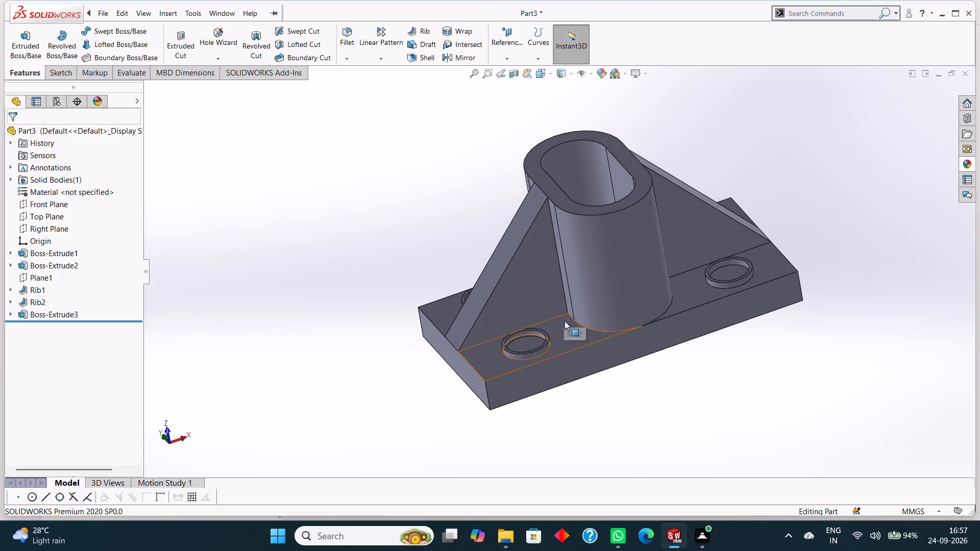
Apply a bright green colour to the plate's four upper faces surrounding the circular features, slot boss and ribs.
{"action": "left_click", "coordinate": [565, 321]}
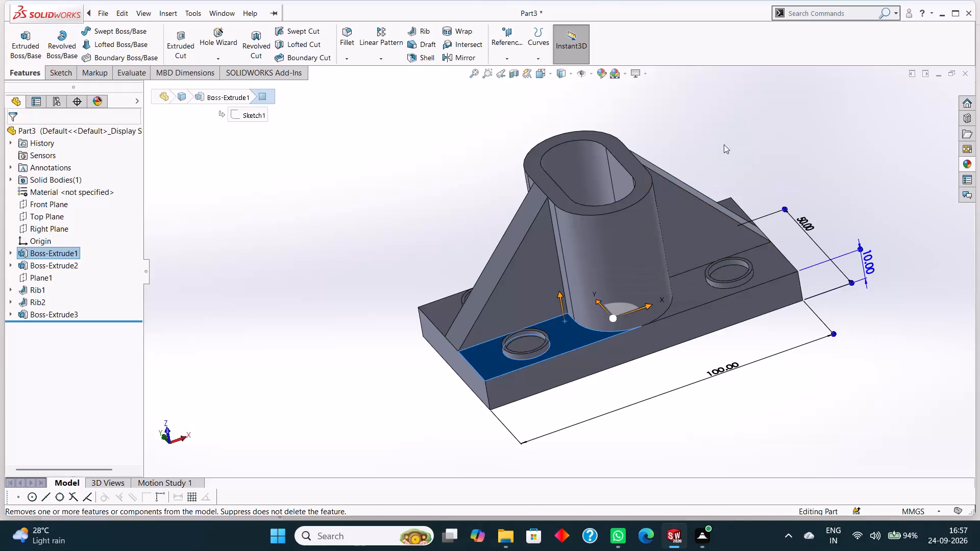
{"action": "middle_click_drag", "start_coordinate": [731, 137], "coordinate": [744, 206]}
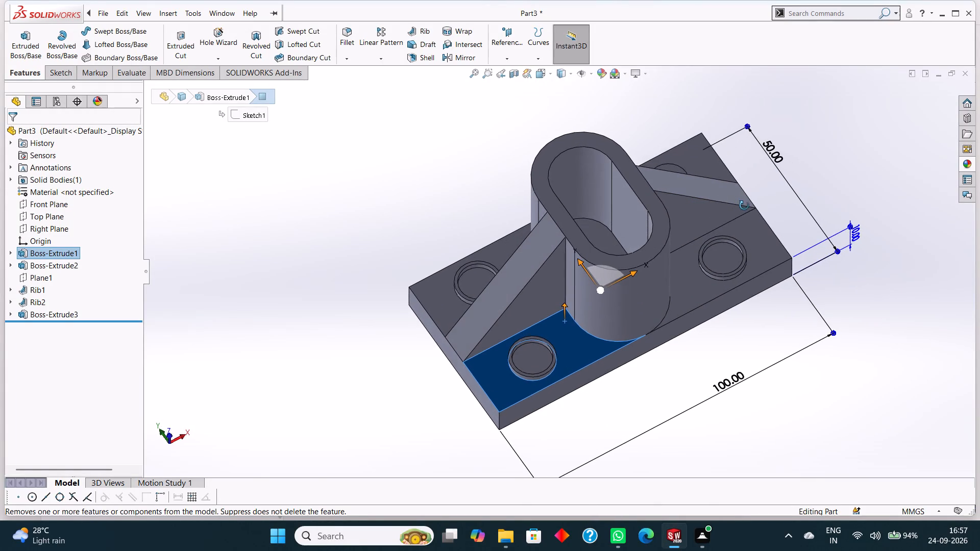
{"action": "middle_click_drag", "start_coordinate": [744, 206], "coordinate": [738, 215]}
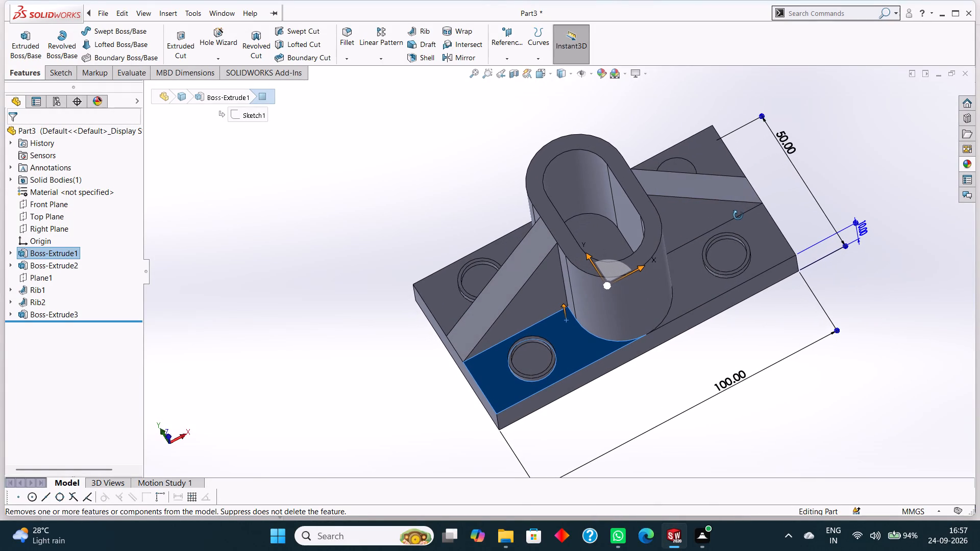
{"action": "middle_click_drag", "start_coordinate": [738, 215], "coordinate": [725, 230]}
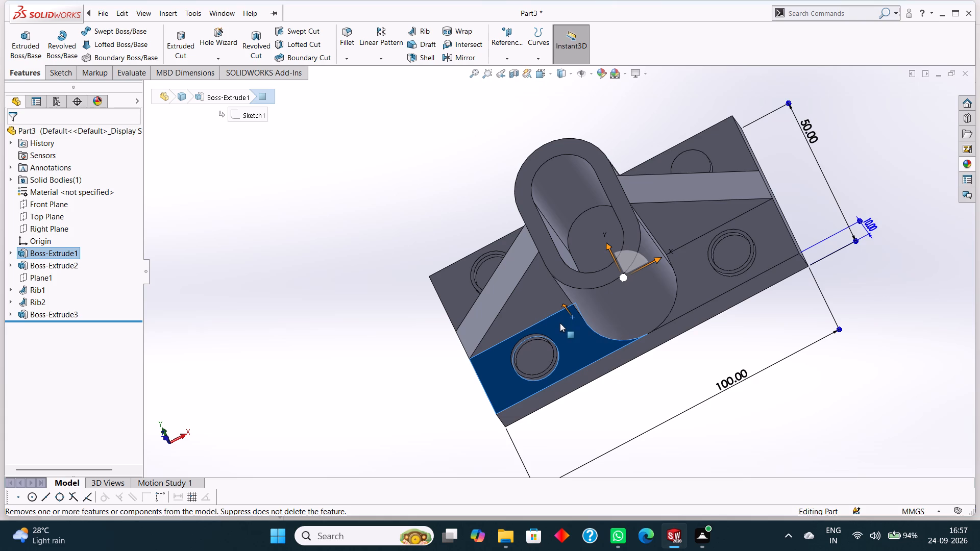
{"action": "key", "text": "ctrl+8"}
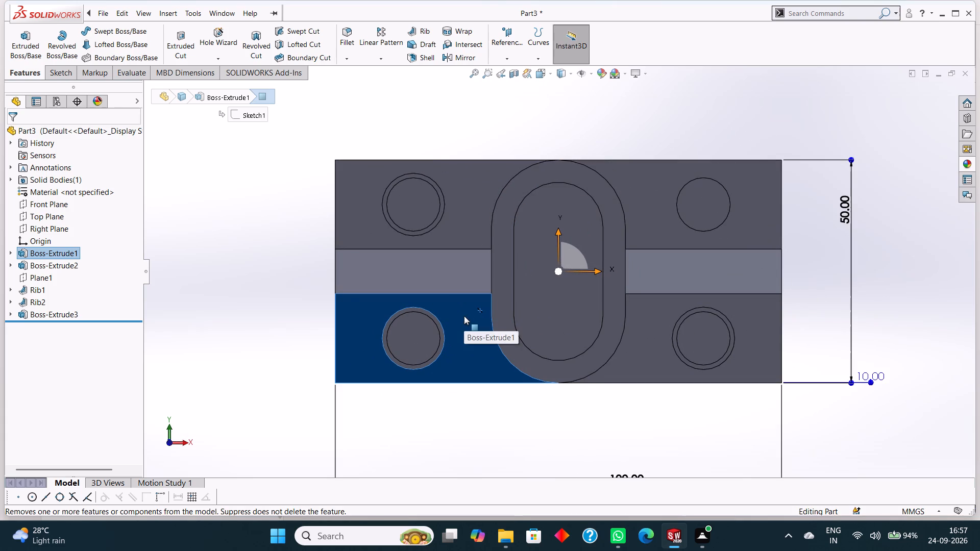
{"action": "key", "text": "Escape"}
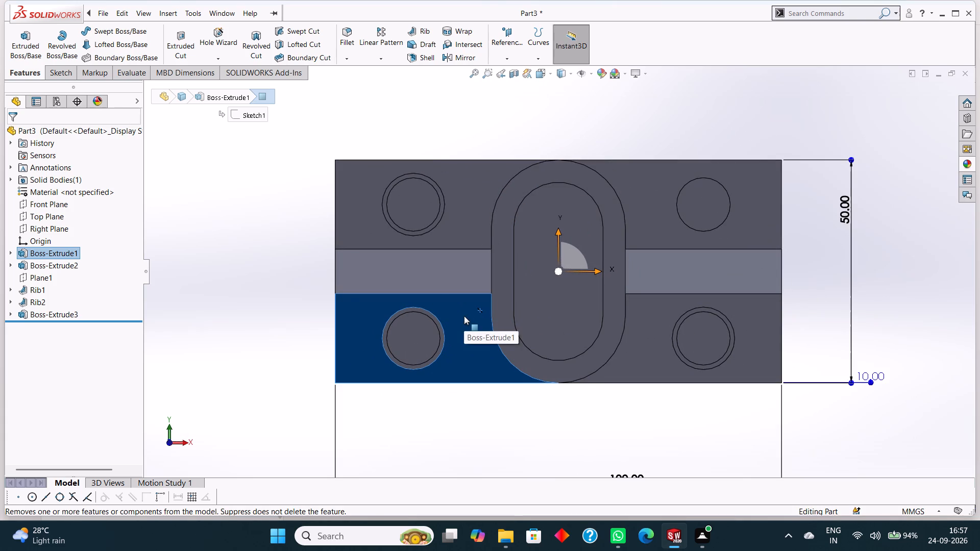
{"action": "left_click", "coordinate": [464, 316]}
{"action": "left_click", "coordinate": [462, 212], "text": "ctrl"}
{"action": "left_click", "coordinate": [652, 199], "text": "ctrl"}
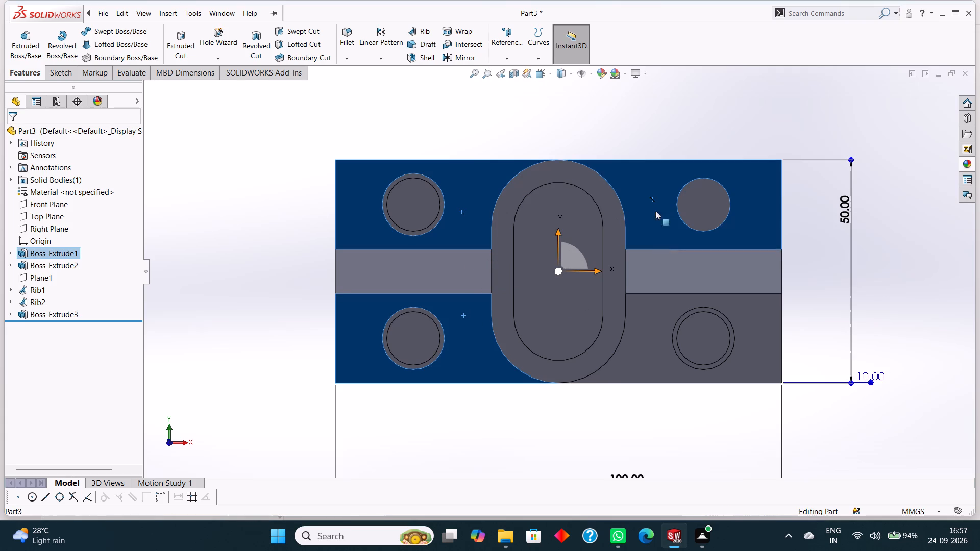
{"action": "left_click", "coordinate": [646, 327], "text": "ctrl"}
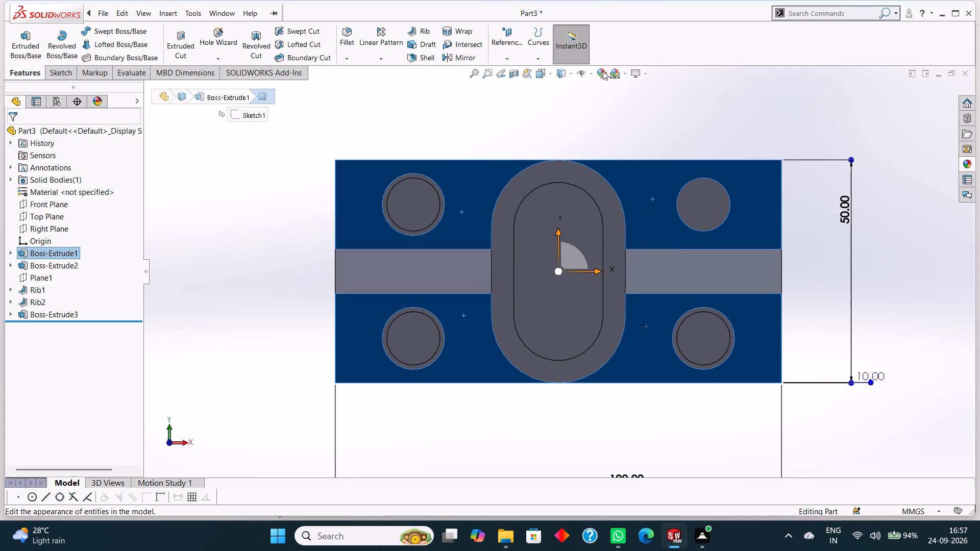
{"action": "left_click", "coordinate": [603, 71]}
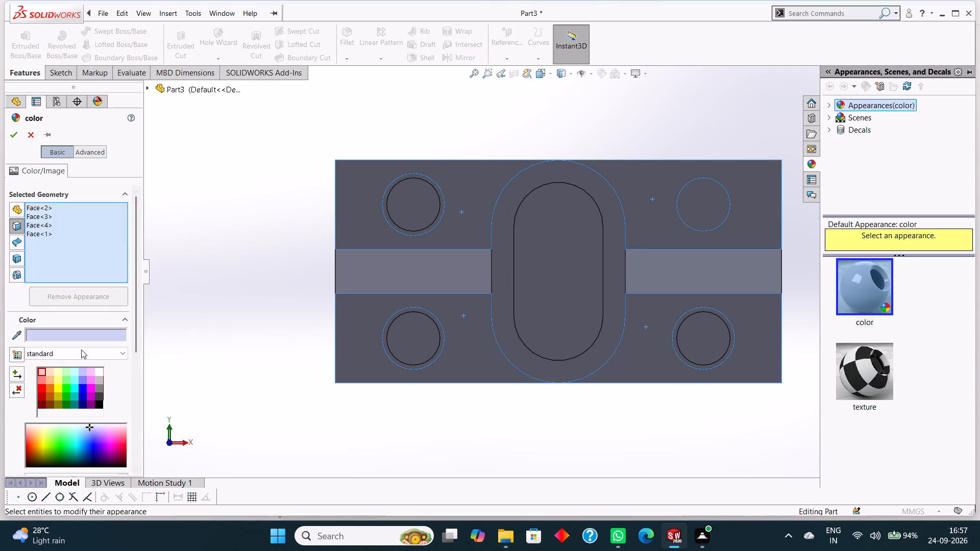
{"action": "left_click", "coordinate": [46, 333]}
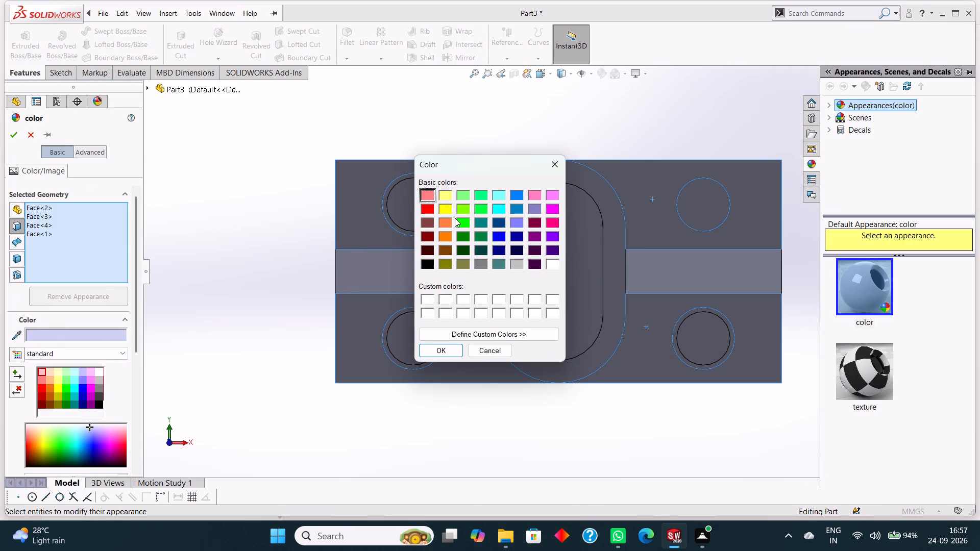
{"action": "left_click", "coordinate": [461, 223]}
{"action": "left_click", "coordinate": [435, 350]}
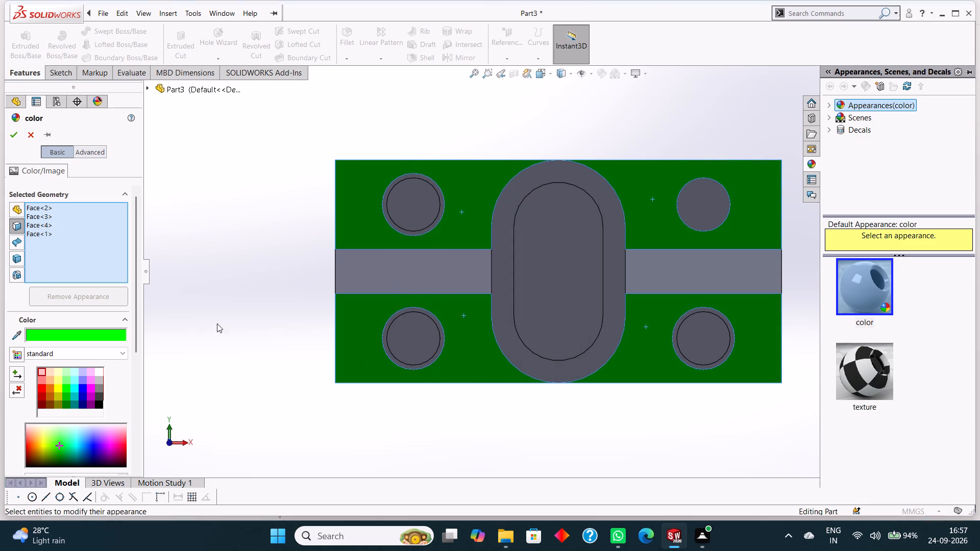
{"action": "left_click", "coordinate": [15, 139]}
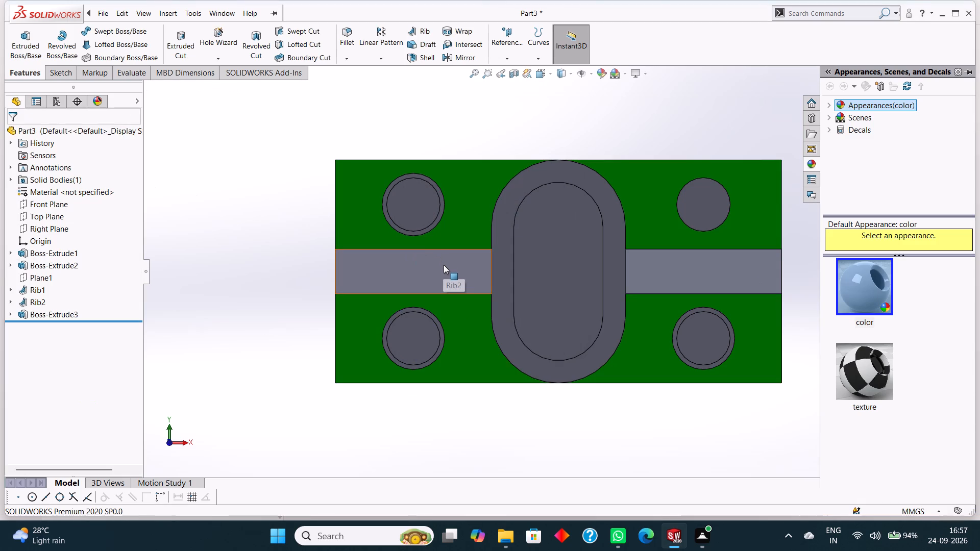
Start a new sketch on the plate's circular face inside the raised ring near the far corner on the origin's short edge.
{"action": "scroll", "coordinate": [444, 265], "scroll_direction": "down", "scroll_amount": 1}
{"action": "scroll", "coordinate": [444, 265], "scroll_direction": "up", "scroll_amount": 1}
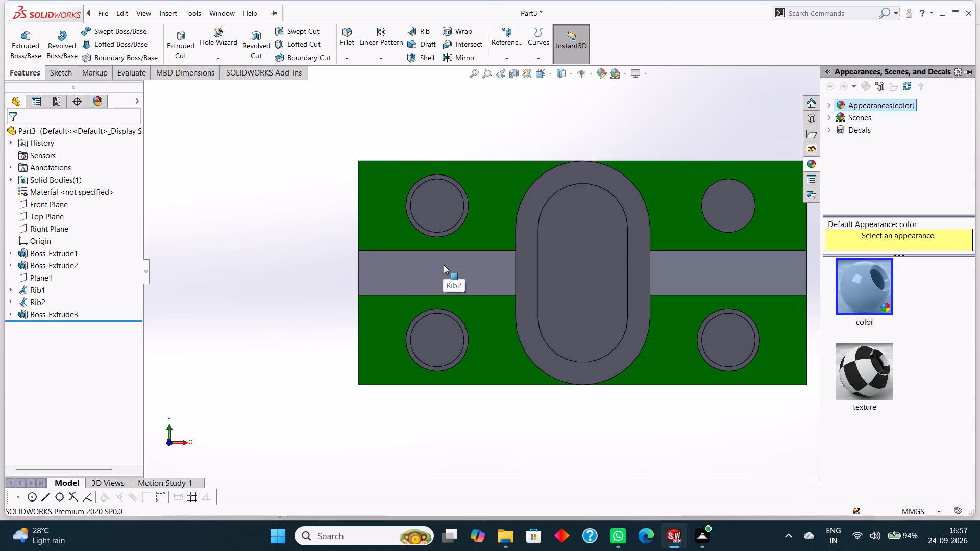
{"action": "scroll", "coordinate": [452, 265], "scroll_direction": "up", "scroll_amount": 1}
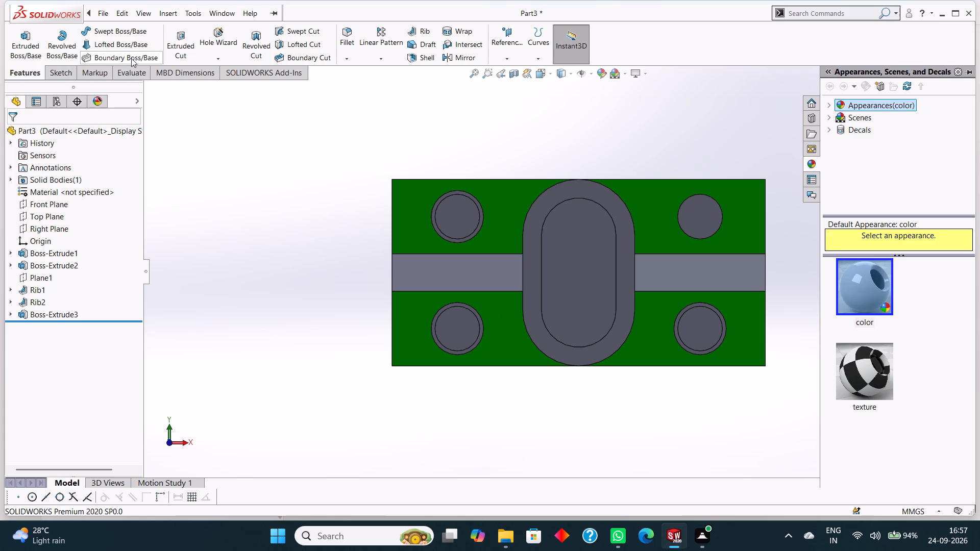
{"action": "left_click", "coordinate": [55, 68]}
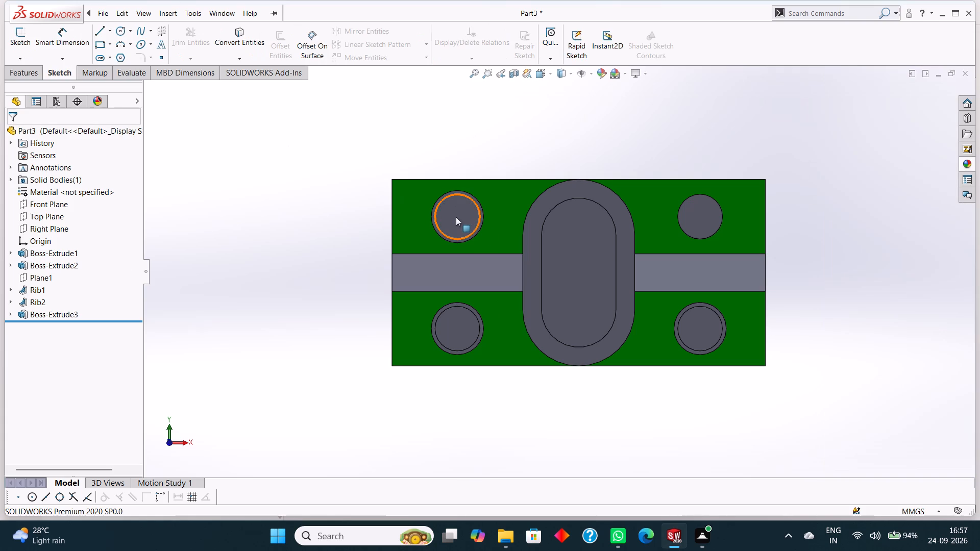
{"action": "left_click", "coordinate": [455, 216]}
{"action": "left_click", "coordinate": [498, 189]}
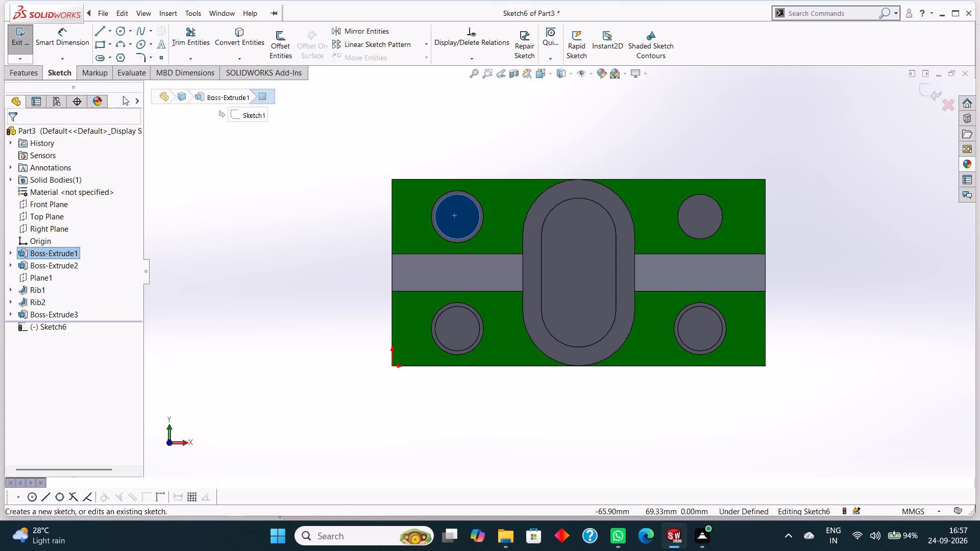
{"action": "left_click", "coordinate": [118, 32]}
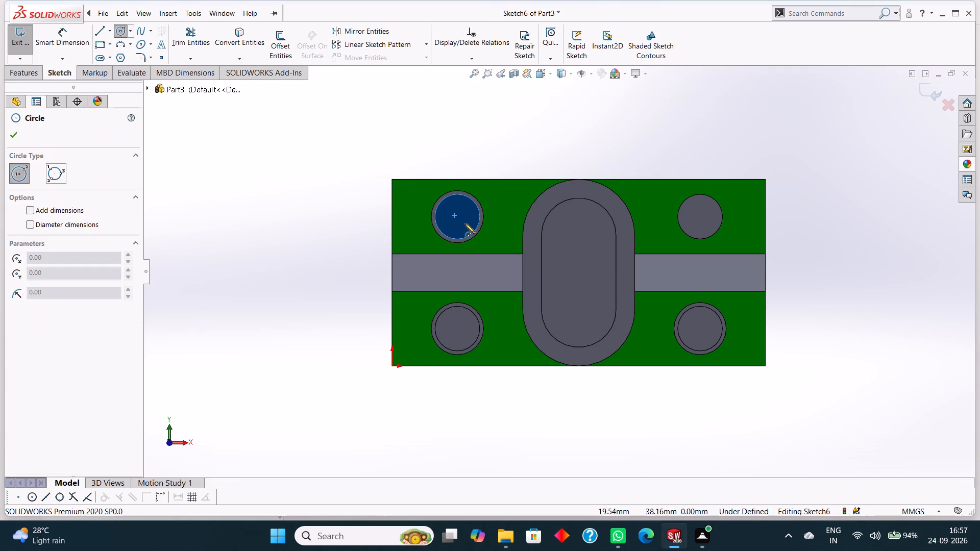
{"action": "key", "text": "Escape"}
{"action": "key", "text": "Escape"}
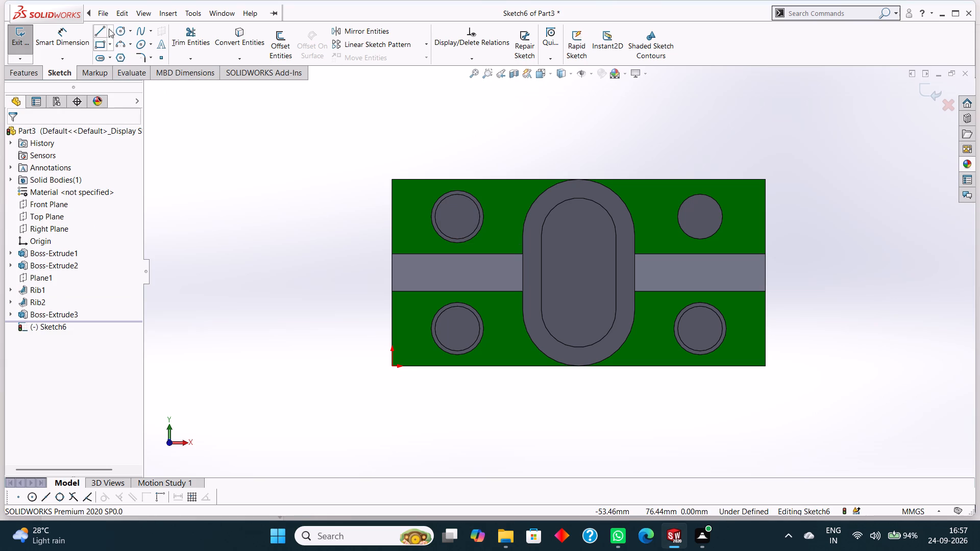
Sketch four circles of 6 mm radius, each centred on and matching the inner circle of a corner circular feature.
{"action": "left_click", "coordinate": [118, 27]}
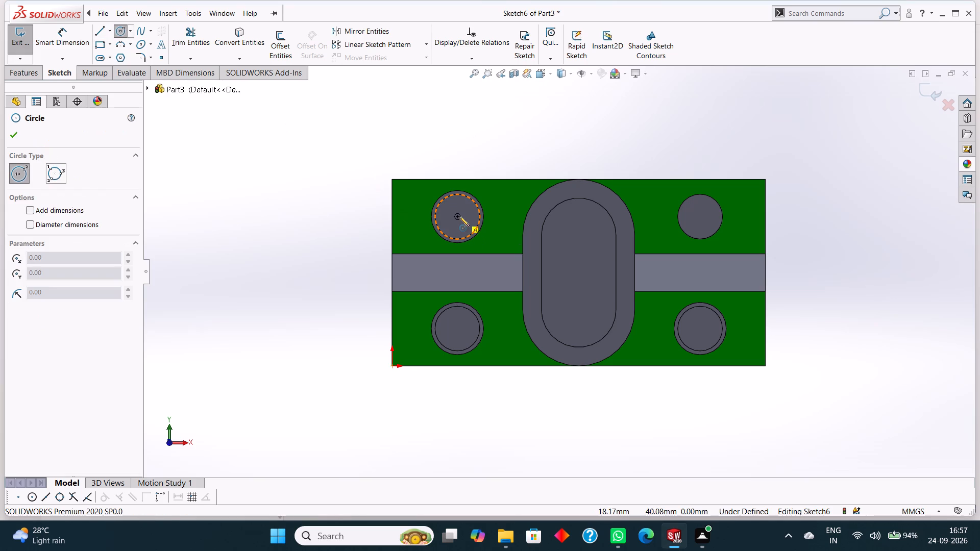
{"action": "left_click", "coordinate": [459, 216]}
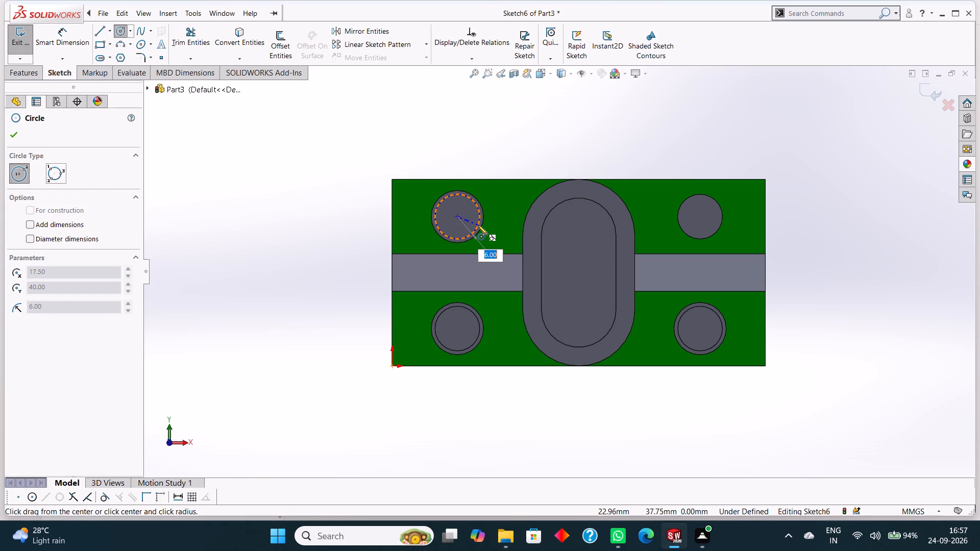
{"action": "left_click", "coordinate": [478, 225]}
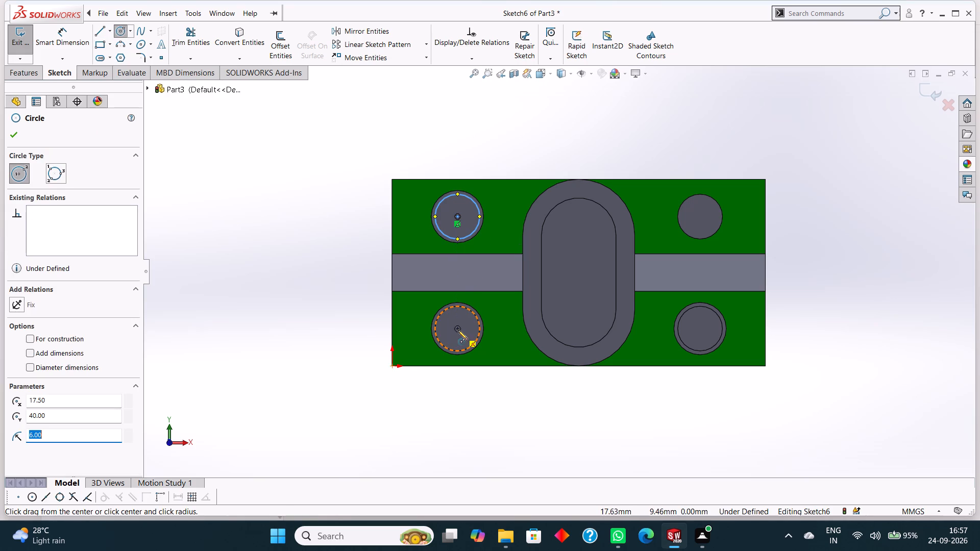
{"action": "left_click", "coordinate": [458, 330]}
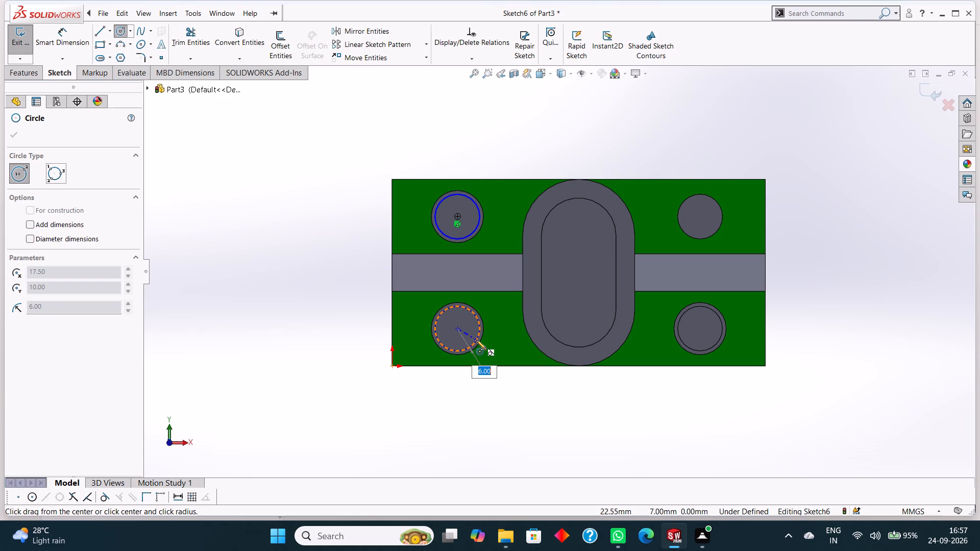
{"action": "left_click", "coordinate": [476, 340]}
{"action": "left_click", "coordinate": [700, 218]}
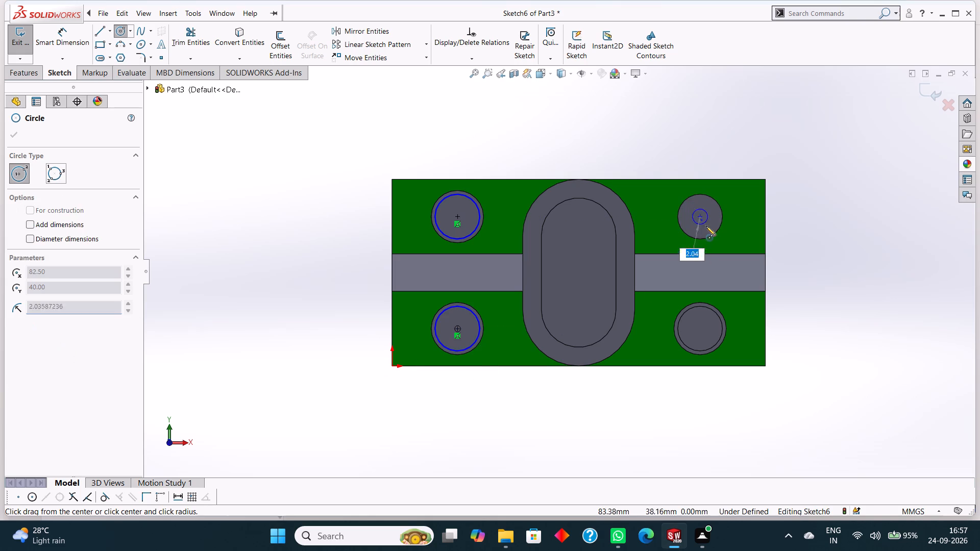
{"action": "left_click", "coordinate": [713, 235]}
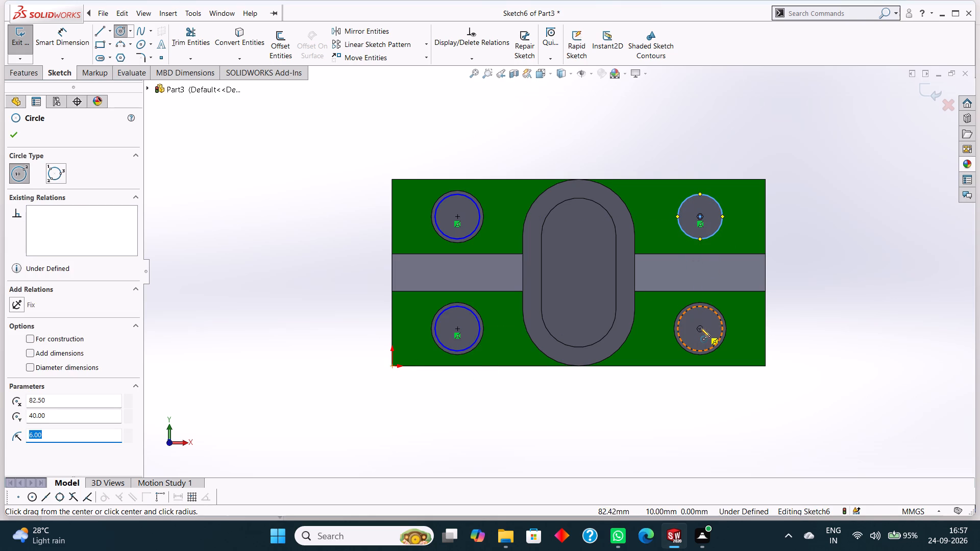
{"action": "left_click", "coordinate": [700, 329]}
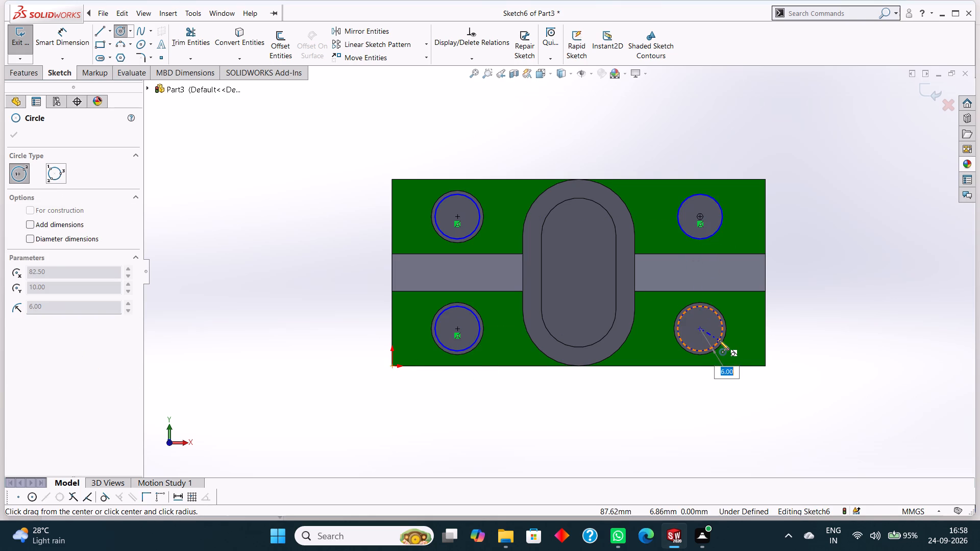
{"action": "left_click", "coordinate": [719, 340]}
{"action": "left_click", "coordinate": [12, 140]}
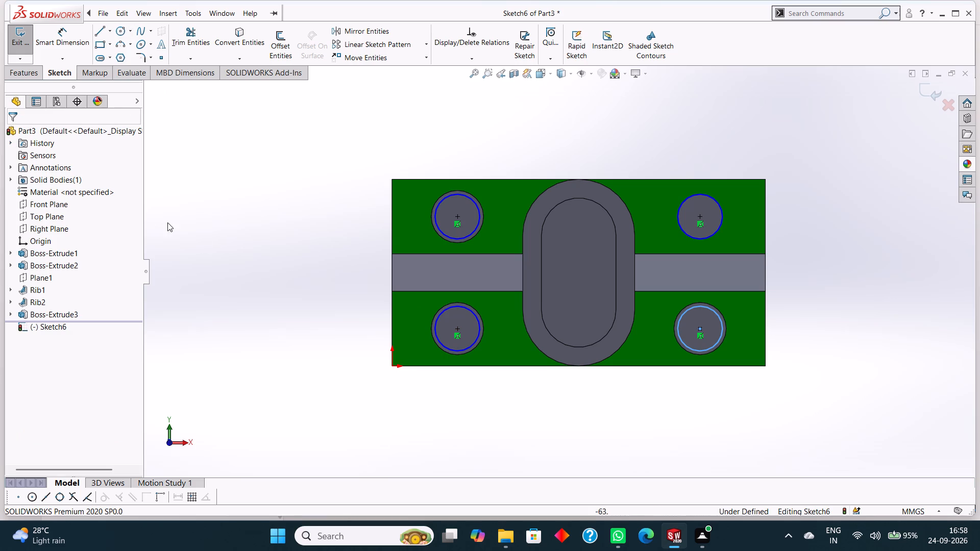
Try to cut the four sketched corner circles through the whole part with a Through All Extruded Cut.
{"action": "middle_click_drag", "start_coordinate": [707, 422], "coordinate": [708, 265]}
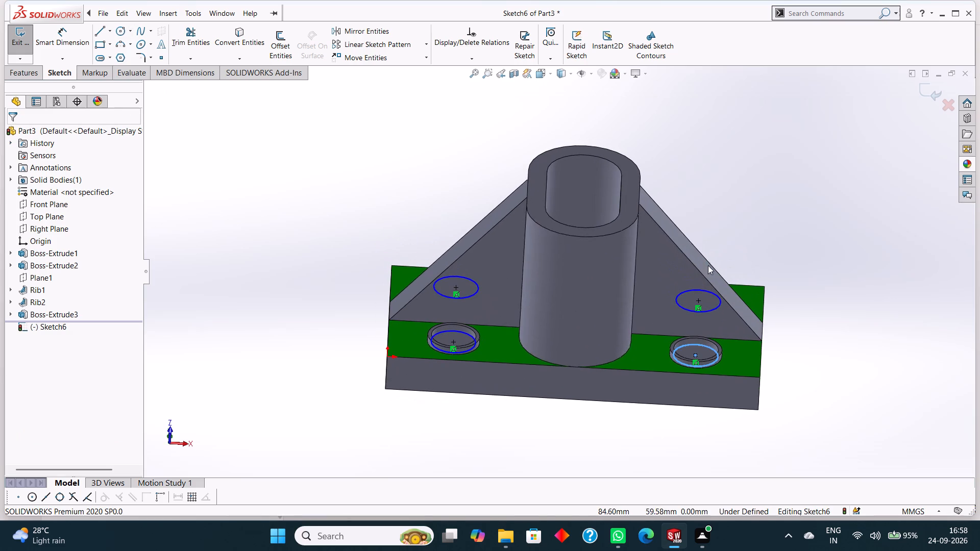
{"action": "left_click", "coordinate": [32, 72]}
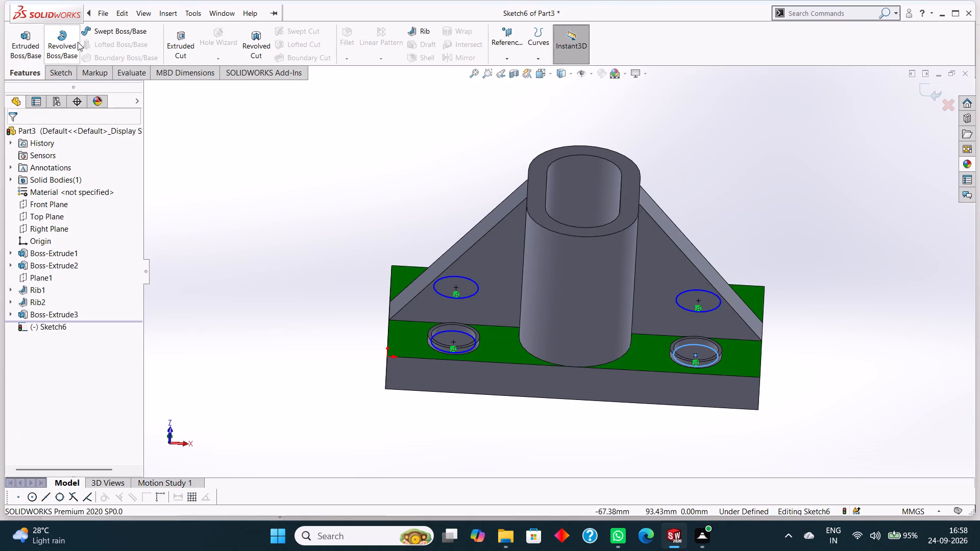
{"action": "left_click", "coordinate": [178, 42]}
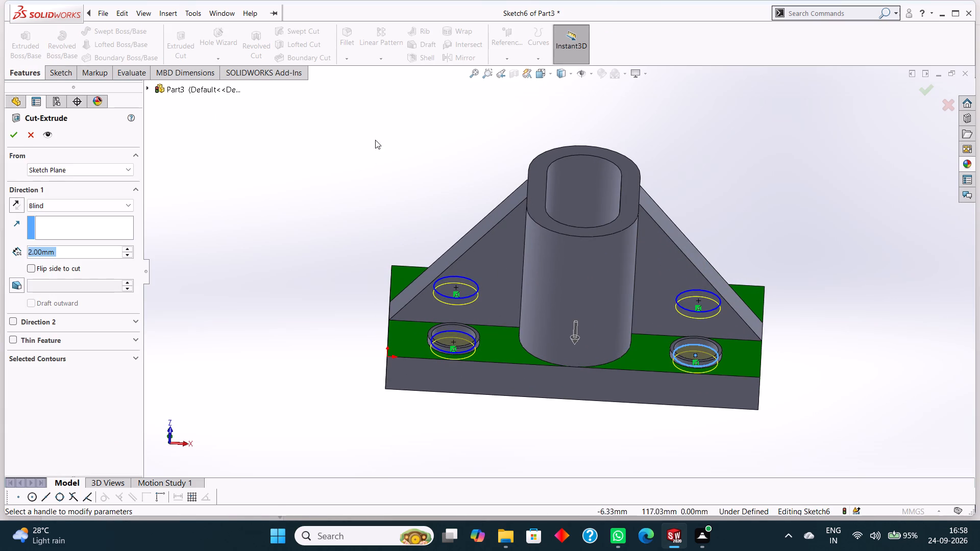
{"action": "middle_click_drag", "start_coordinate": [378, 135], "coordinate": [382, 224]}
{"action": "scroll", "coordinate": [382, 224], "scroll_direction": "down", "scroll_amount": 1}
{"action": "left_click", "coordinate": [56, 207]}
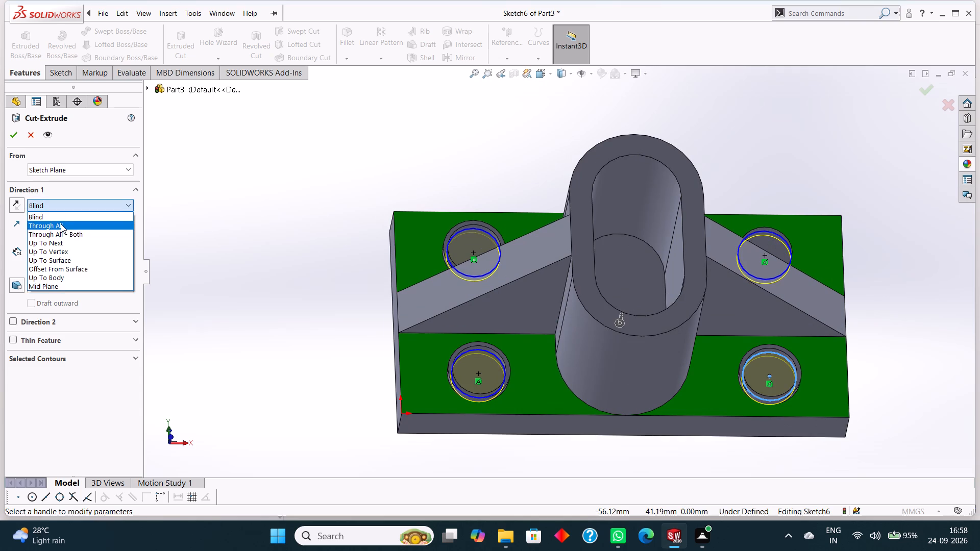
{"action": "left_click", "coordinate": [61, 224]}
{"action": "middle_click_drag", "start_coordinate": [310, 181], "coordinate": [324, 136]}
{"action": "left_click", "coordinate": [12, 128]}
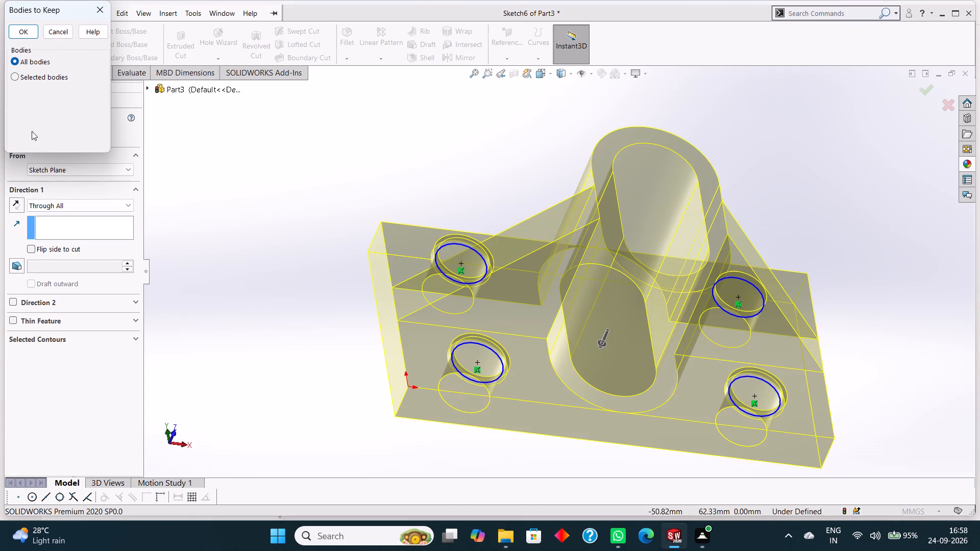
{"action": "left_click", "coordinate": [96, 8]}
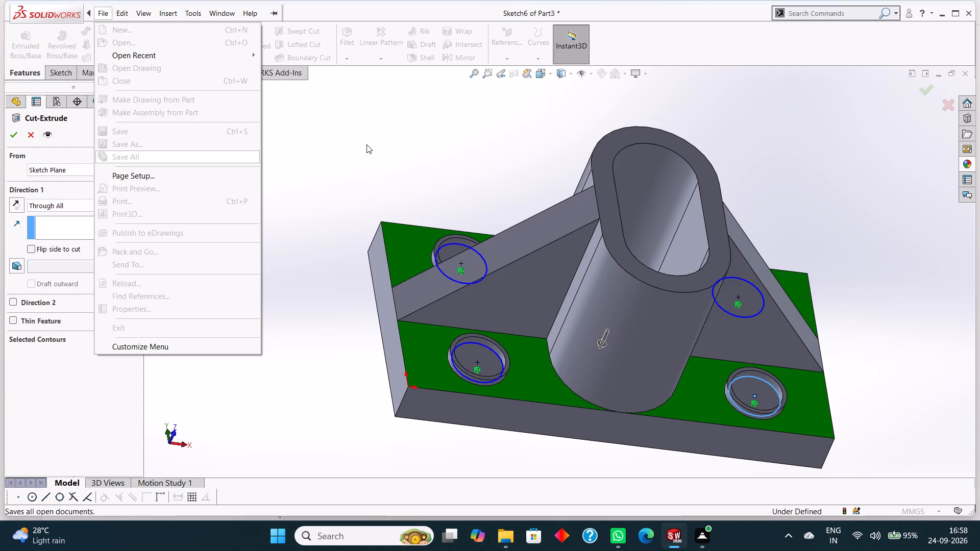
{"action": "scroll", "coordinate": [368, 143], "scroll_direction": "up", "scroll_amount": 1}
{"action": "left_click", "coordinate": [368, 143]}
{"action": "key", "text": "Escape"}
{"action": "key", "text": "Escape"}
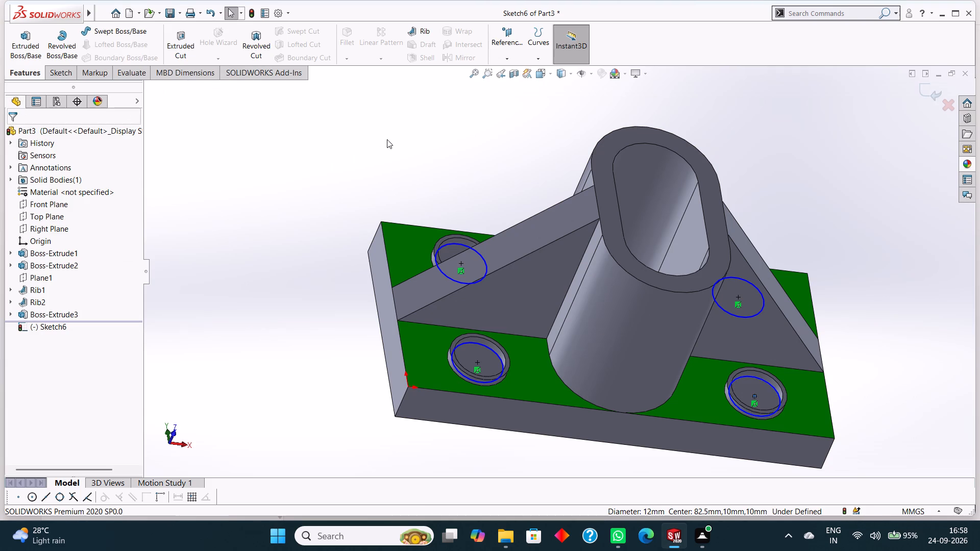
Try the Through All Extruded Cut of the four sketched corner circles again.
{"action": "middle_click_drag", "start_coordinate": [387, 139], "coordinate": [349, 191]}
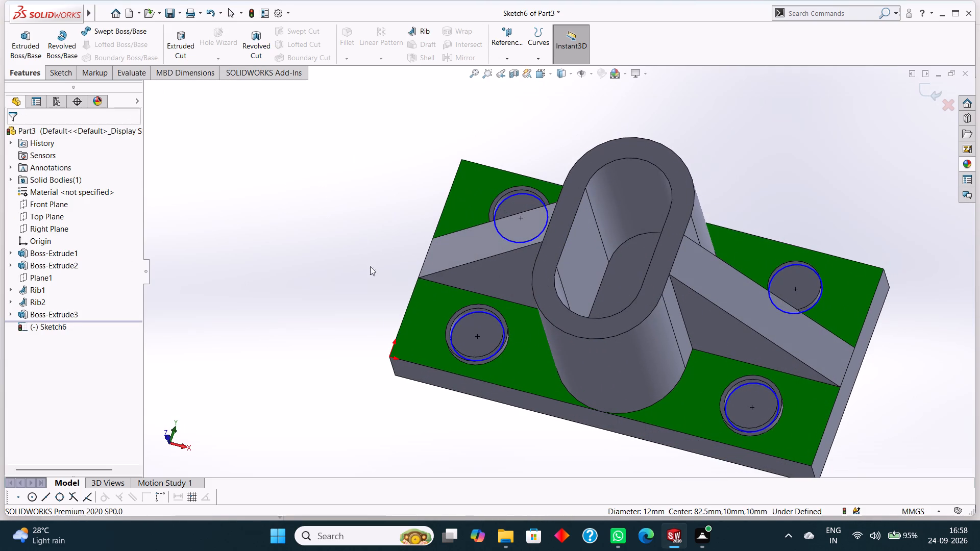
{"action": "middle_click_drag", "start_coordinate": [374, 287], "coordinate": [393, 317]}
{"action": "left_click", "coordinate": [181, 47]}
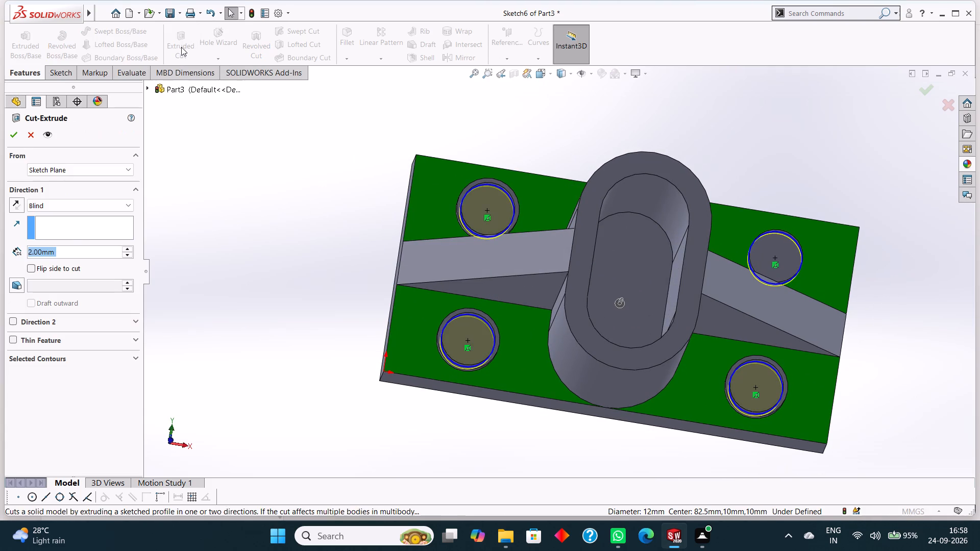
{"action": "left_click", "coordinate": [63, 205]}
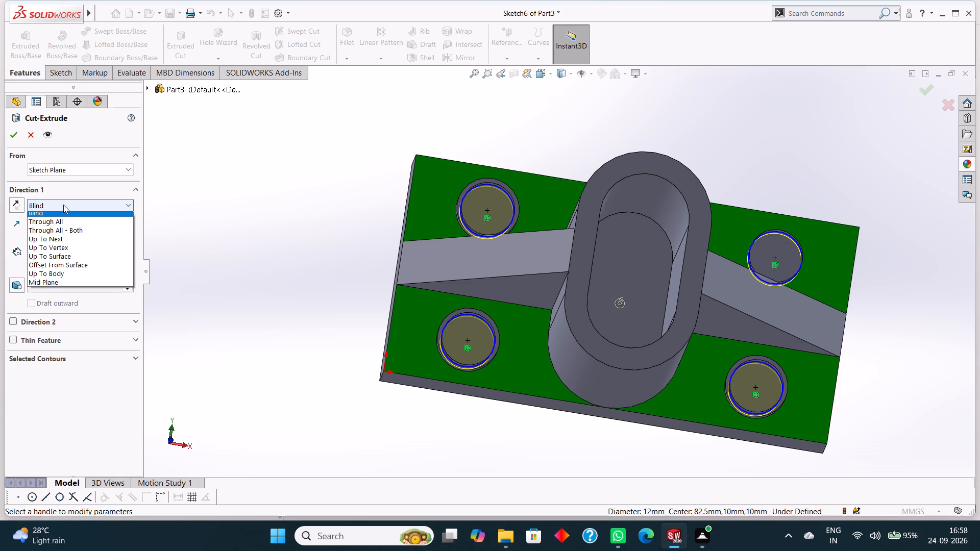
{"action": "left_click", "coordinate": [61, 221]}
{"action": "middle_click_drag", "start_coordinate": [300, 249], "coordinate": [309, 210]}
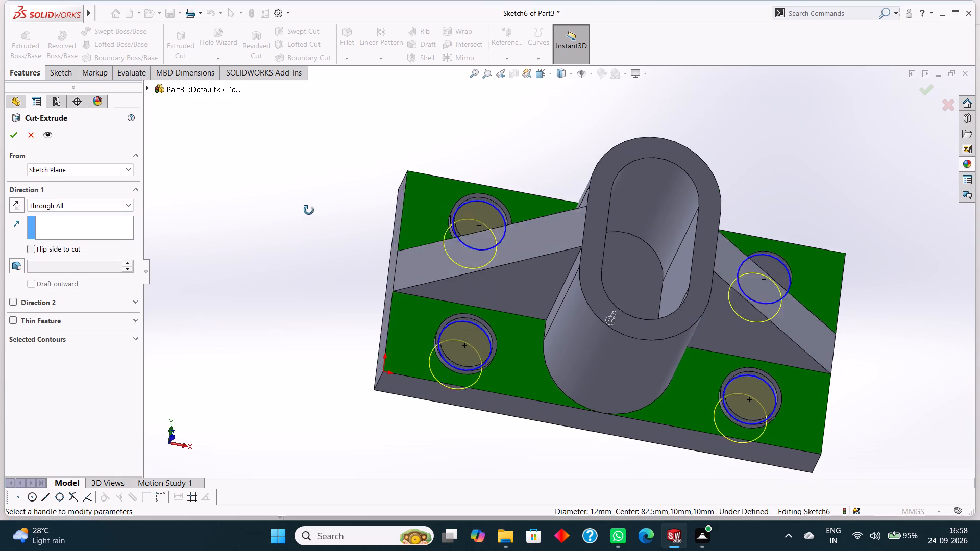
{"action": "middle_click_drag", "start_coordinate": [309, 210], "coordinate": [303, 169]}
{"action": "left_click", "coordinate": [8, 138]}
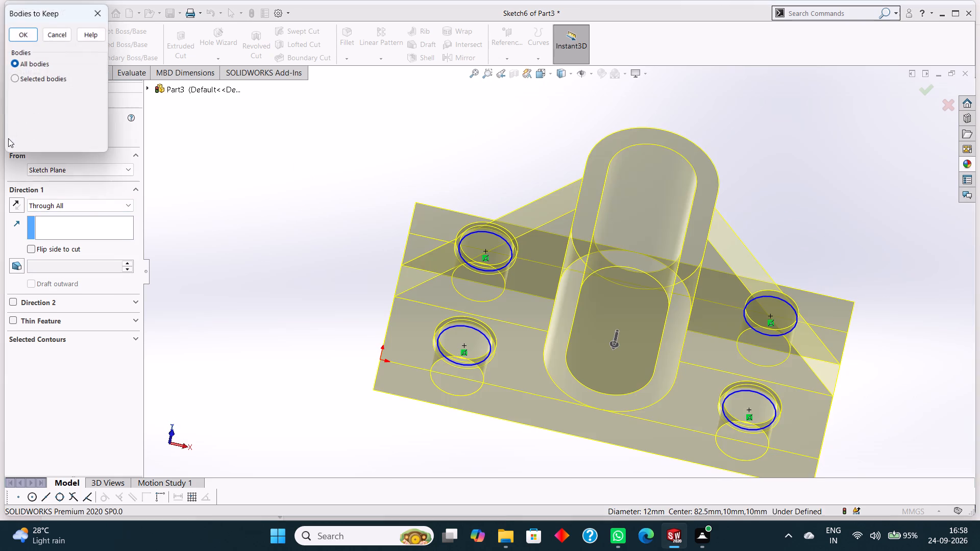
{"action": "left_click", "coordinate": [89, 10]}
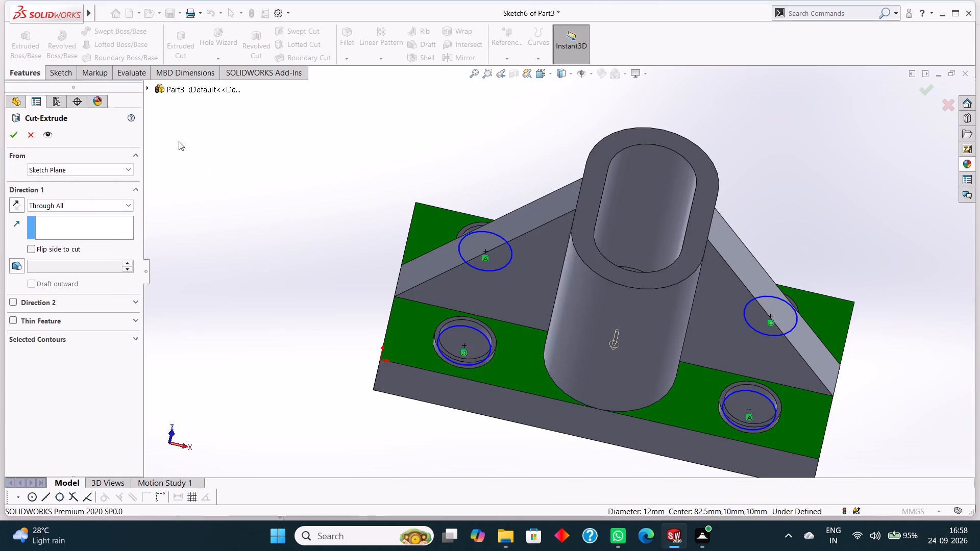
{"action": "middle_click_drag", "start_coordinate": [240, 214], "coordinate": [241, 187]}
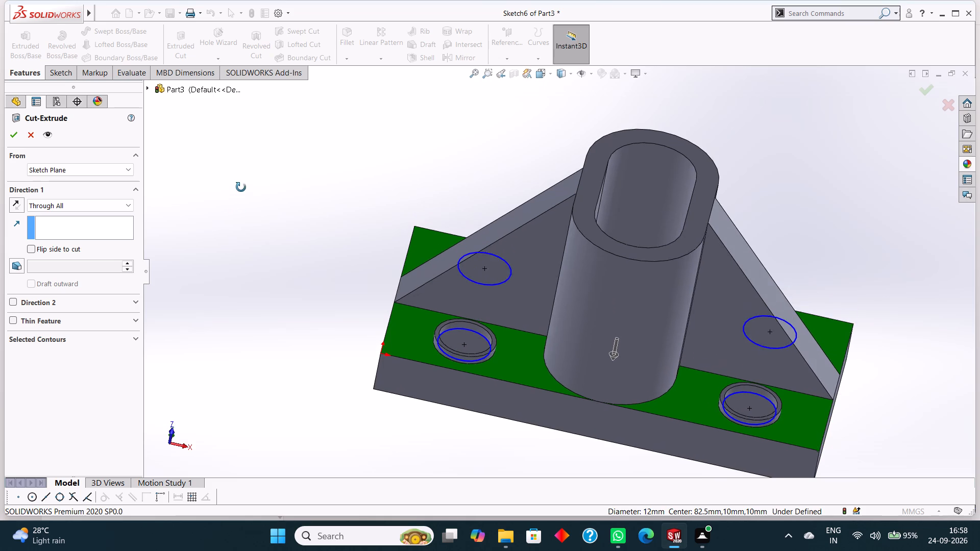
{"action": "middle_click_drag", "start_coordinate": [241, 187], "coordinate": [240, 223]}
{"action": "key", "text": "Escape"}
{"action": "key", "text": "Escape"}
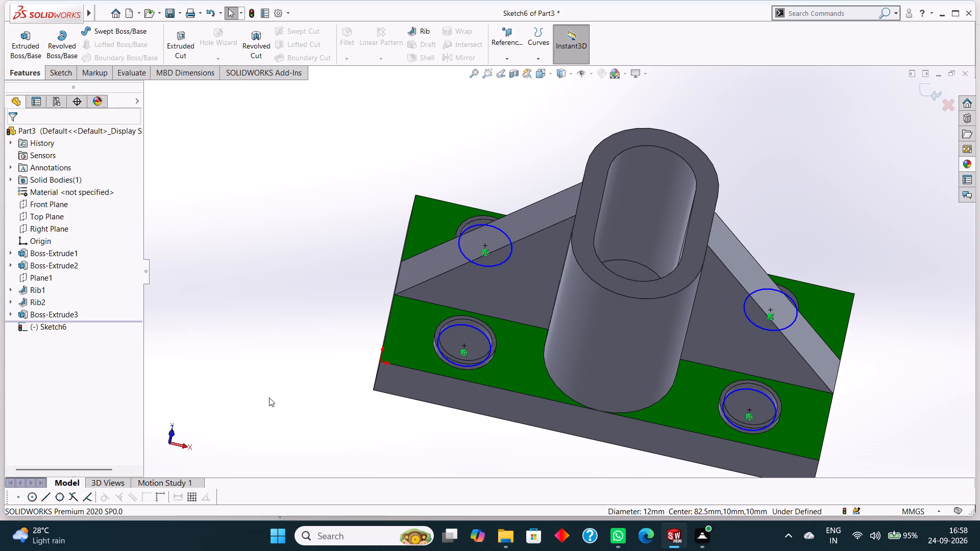
Undo the last three sketched circles, keeping only the circle at the far corner on the origin's short edge.
{"action": "key", "text": "ctrl+z"}
{"action": "key", "text": "ctrl+z"}
{"action": "key", "text": "ctrl+z"}
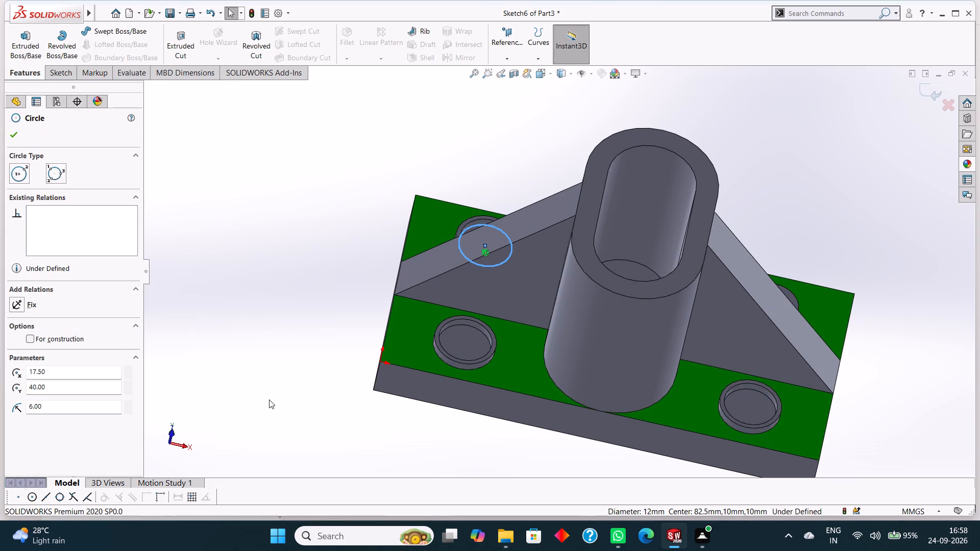
{"action": "key", "text": "Escape"}
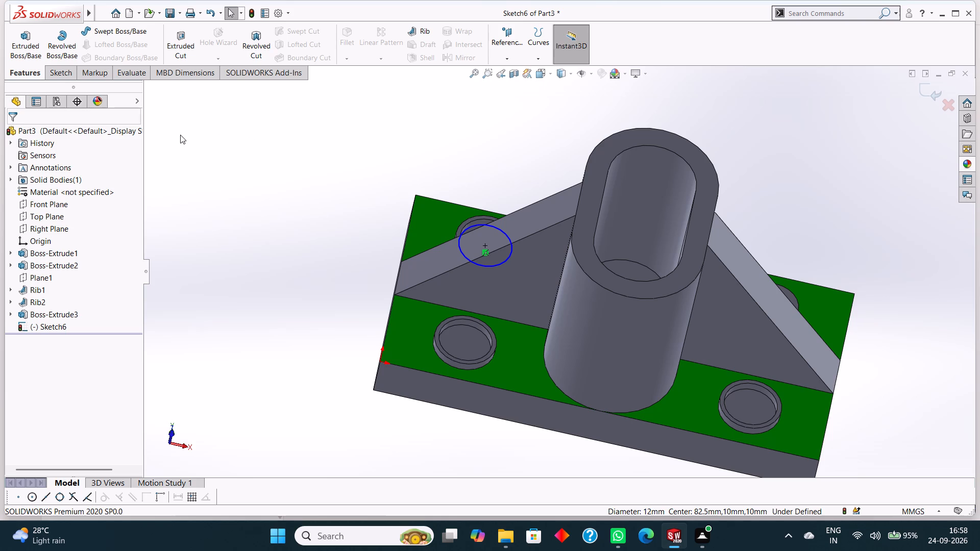
Cut the remaining 12 mm circle through the plate with a Through All Extruded Cut.
{"action": "left_click", "coordinate": [186, 38]}
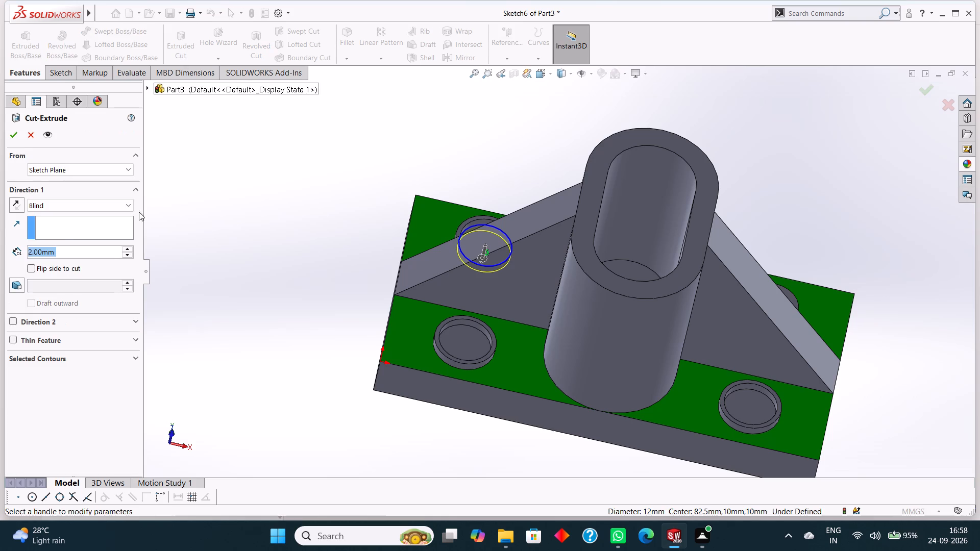
{"action": "left_click", "coordinate": [56, 205]}
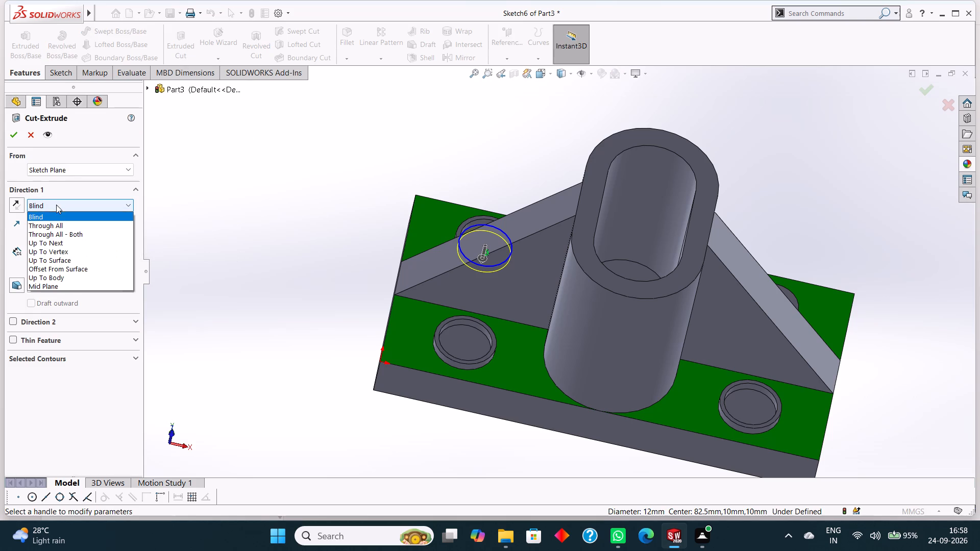
{"action": "left_click", "coordinate": [55, 222]}
{"action": "left_click", "coordinate": [12, 137]}
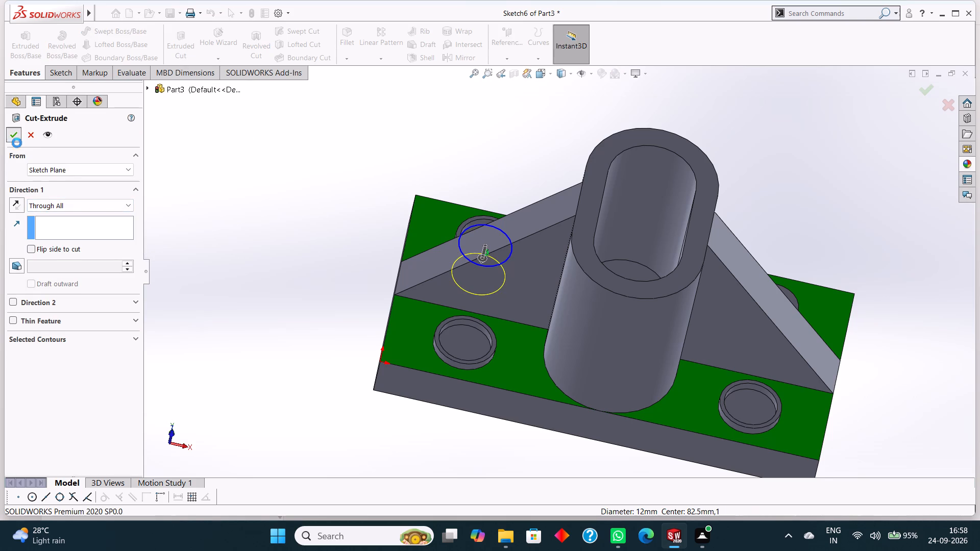
{"action": "left_click", "coordinate": [269, 198]}
In a new sketch on the circular face inside the raised ring nearest the origin, draw a concentric 6 mm radius circle matching its inner edge.
{"action": "middle_click_drag", "start_coordinate": [279, 198], "coordinate": [291, 260]}
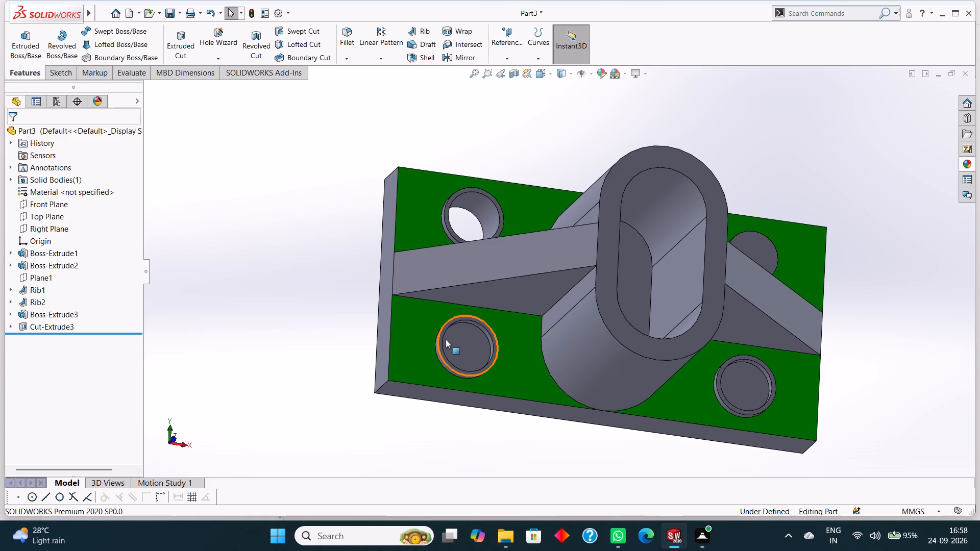
{"action": "left_click", "coordinate": [453, 340]}
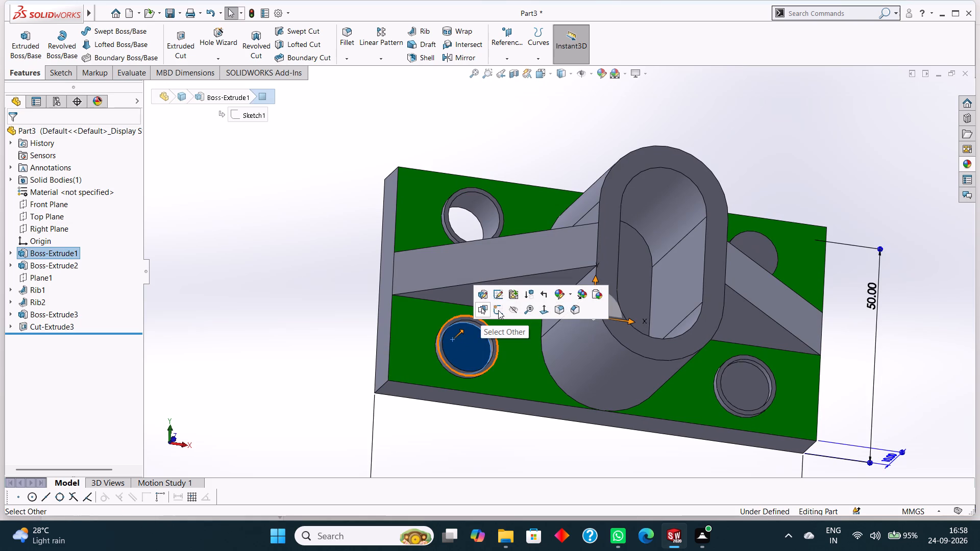
{"action": "left_click", "coordinate": [498, 310]}
{"action": "key", "text": "Escape"}
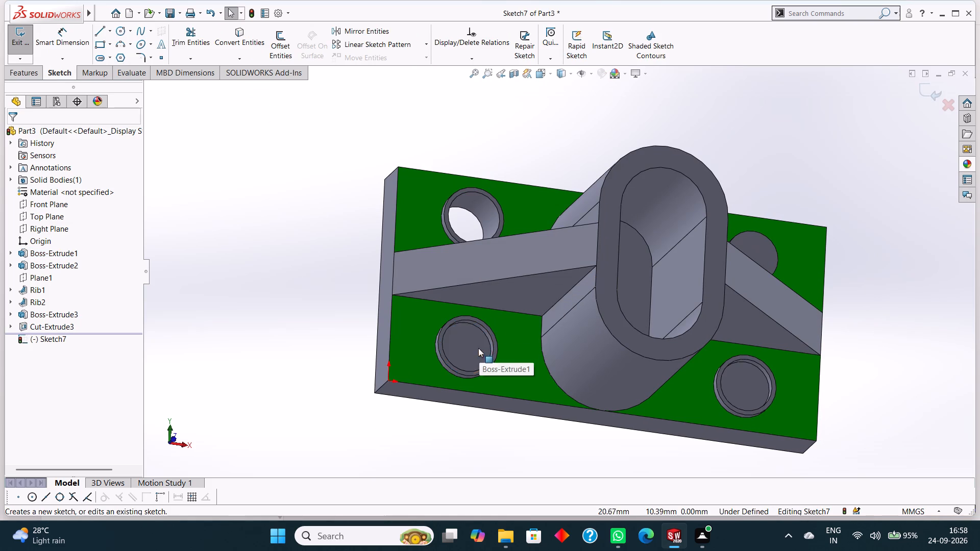
{"action": "left_click", "coordinate": [469, 340]}
{"action": "key", "text": "ctrl+8"}
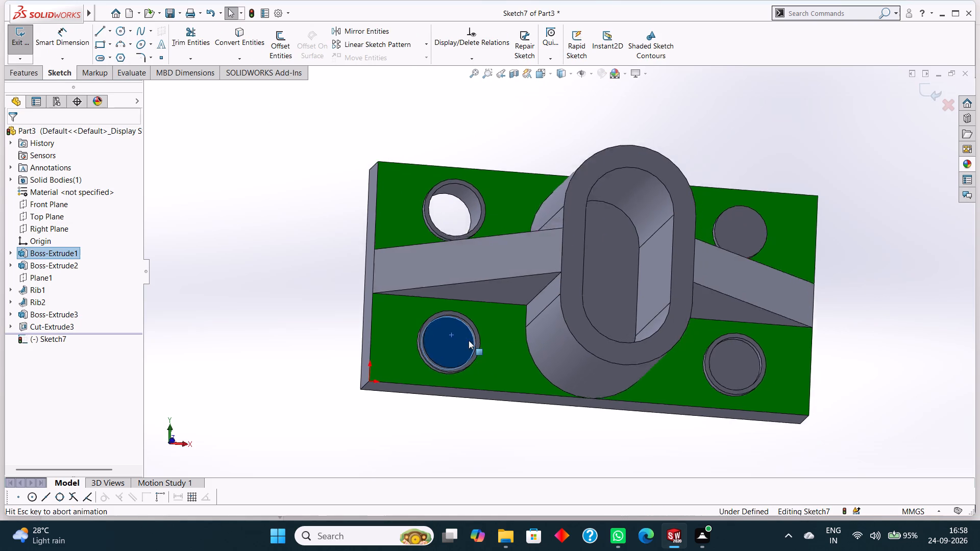
{"action": "right_click", "coordinate": [403, 327]}
{"action": "key", "text": "Escape"}
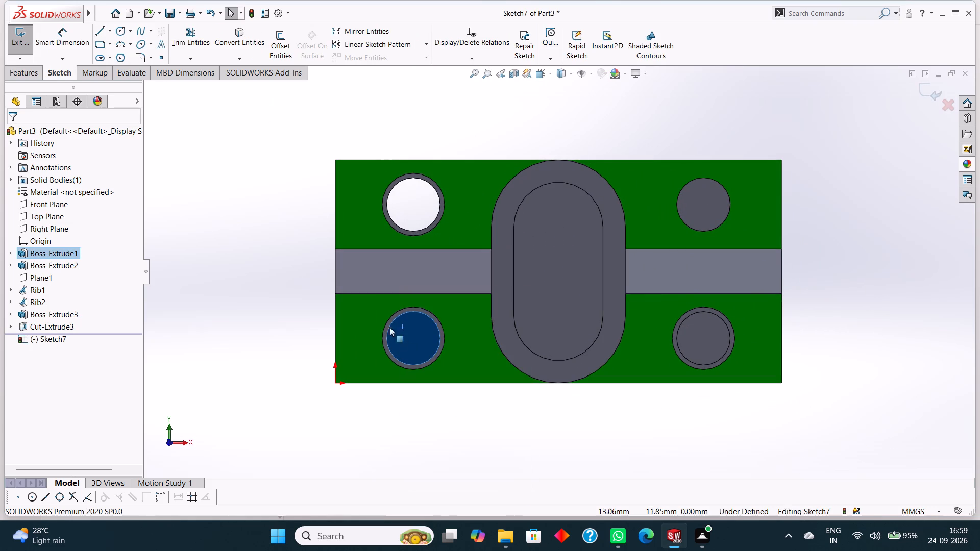
{"action": "key", "text": "Escape"}
{"action": "left_click", "coordinate": [118, 30]}
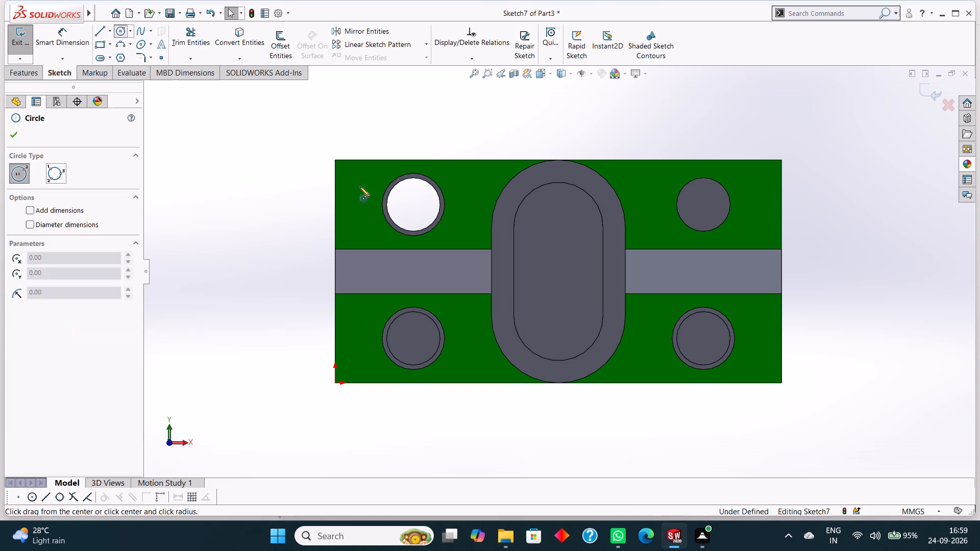
{"action": "left_click", "coordinate": [413, 339]}
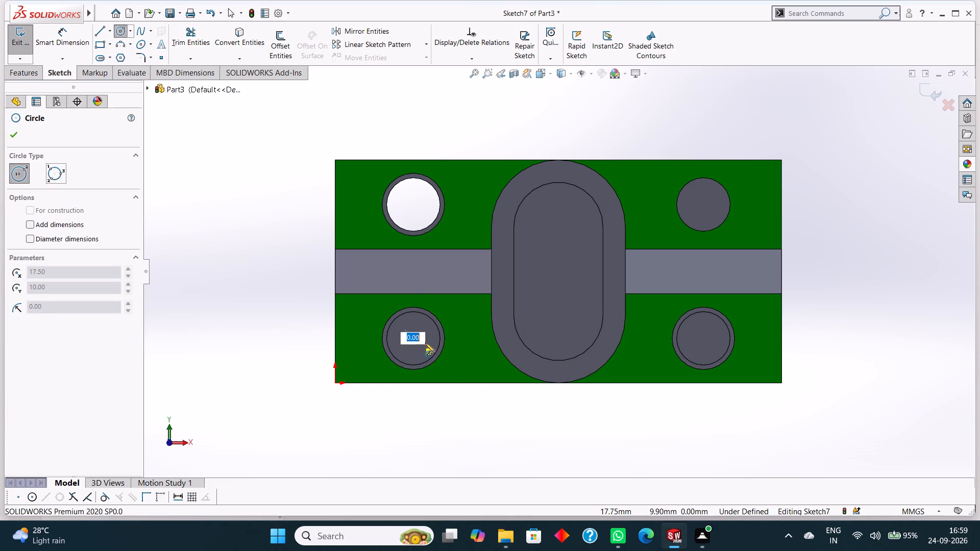
{"action": "left_click", "coordinate": [438, 352]}
{"action": "left_click", "coordinate": [11, 141]}
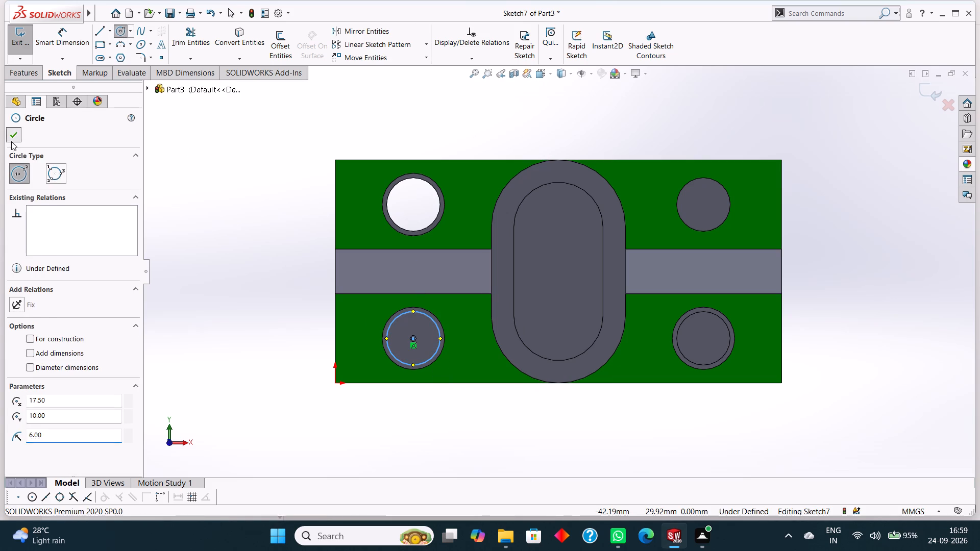
Cut the circle in the ring nearest the origin with a Blind Extruded Cut 2 mm deep.
{"action": "left_click", "coordinate": [31, 74]}
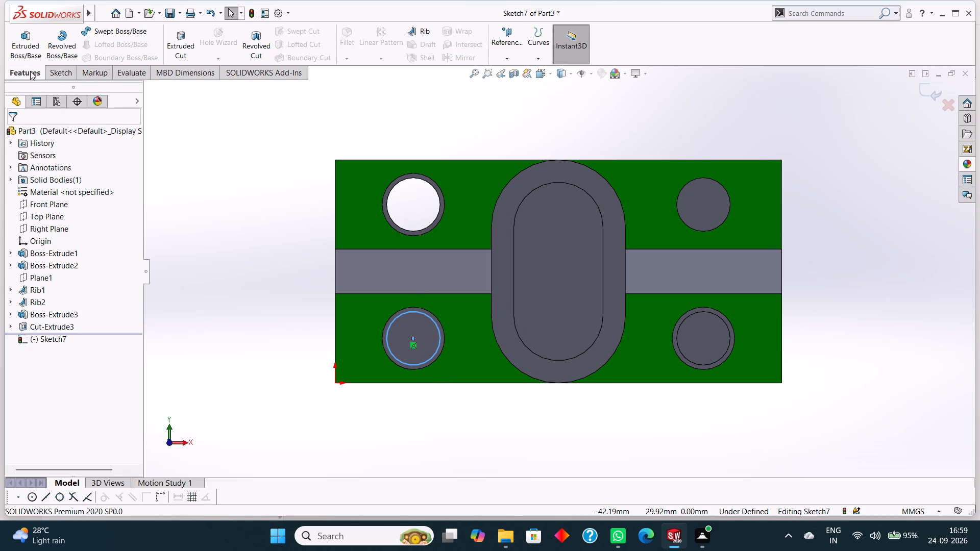
{"action": "left_click", "coordinate": [54, 72]}
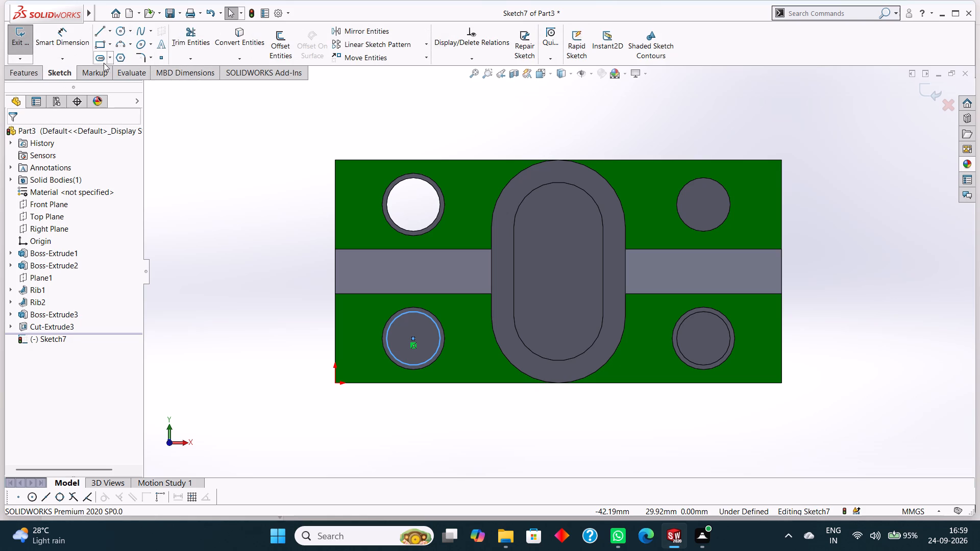
{"action": "left_click", "coordinate": [30, 68]}
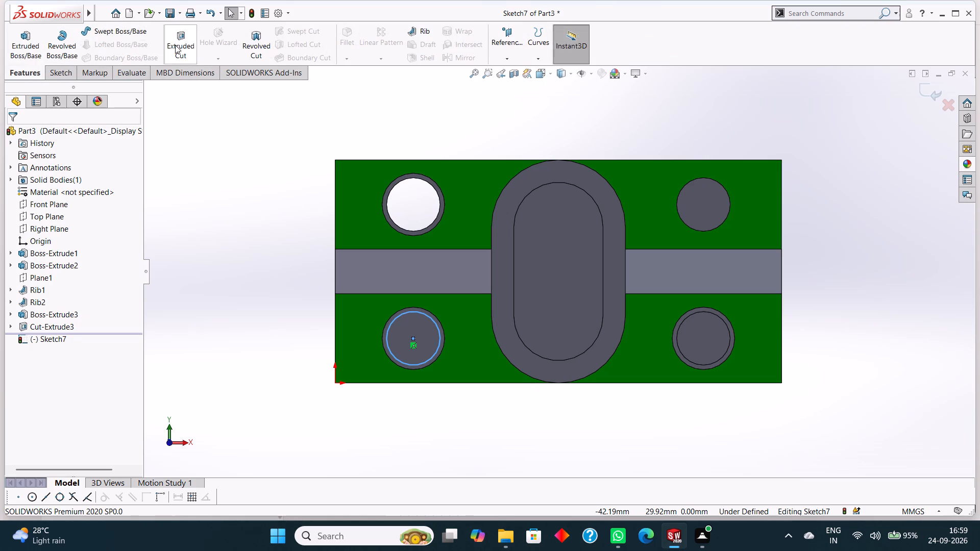
{"action": "left_click", "coordinate": [175, 45]}
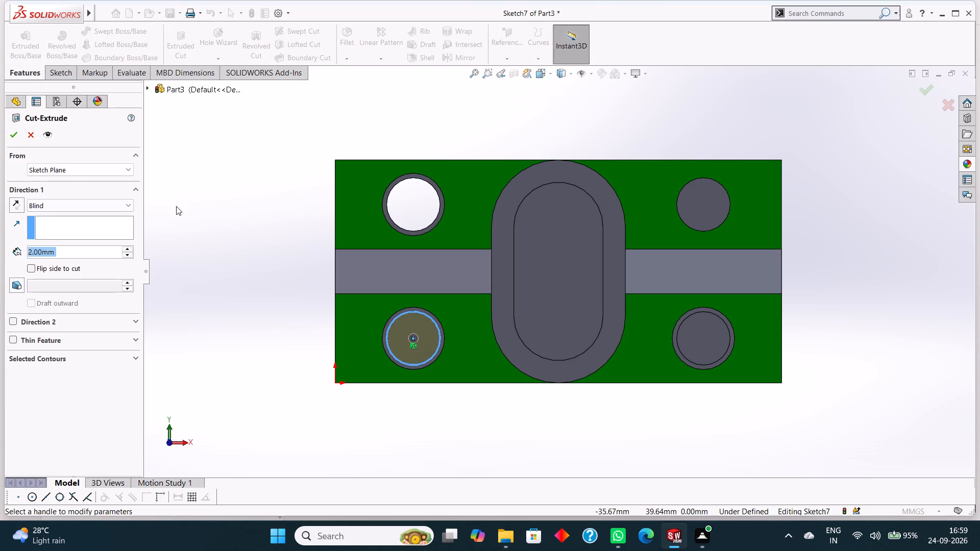
{"action": "middle_click", "coordinate": [177, 207]}
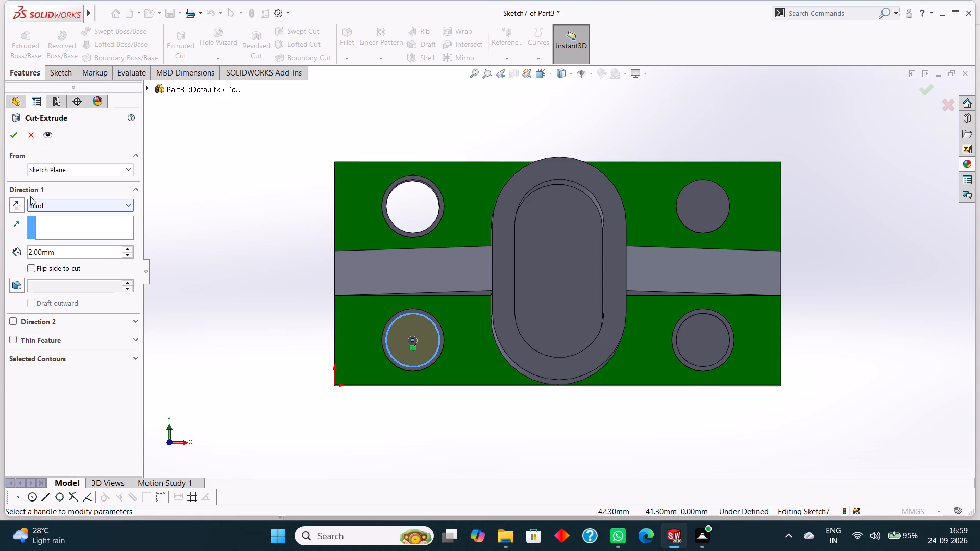
{"action": "middle_click_drag", "start_coordinate": [191, 198], "coordinate": [205, 127]}
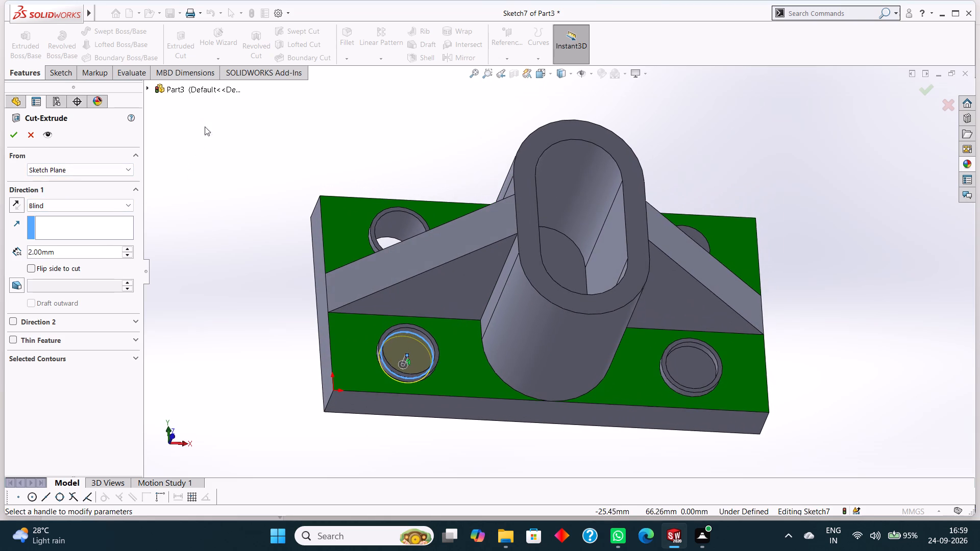
{"action": "left_click", "coordinate": [15, 136]}
Undo the 2 mm deep cut in the ring nearest the origin, returning to its sketch.
{"action": "left_click", "coordinate": [226, 190]}
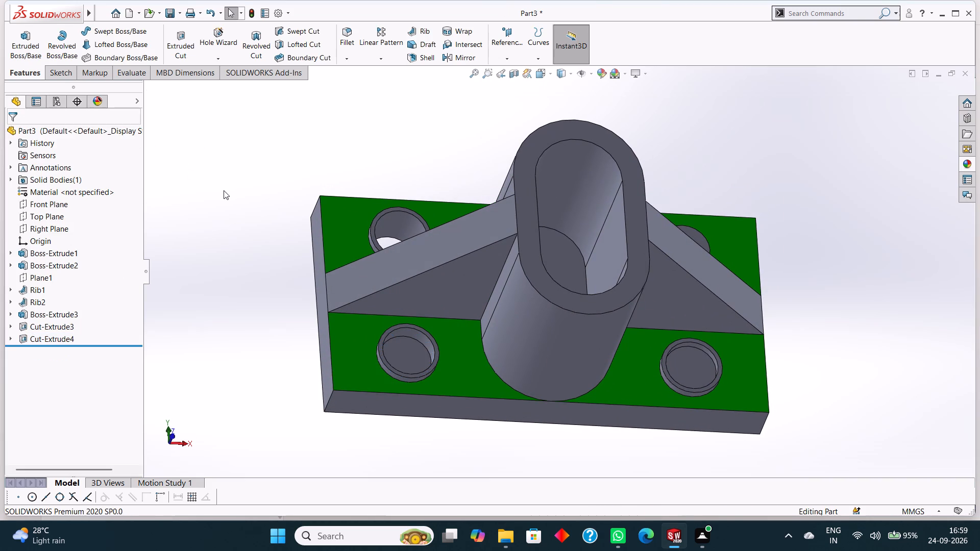
{"action": "key", "text": "ctrl+z"}
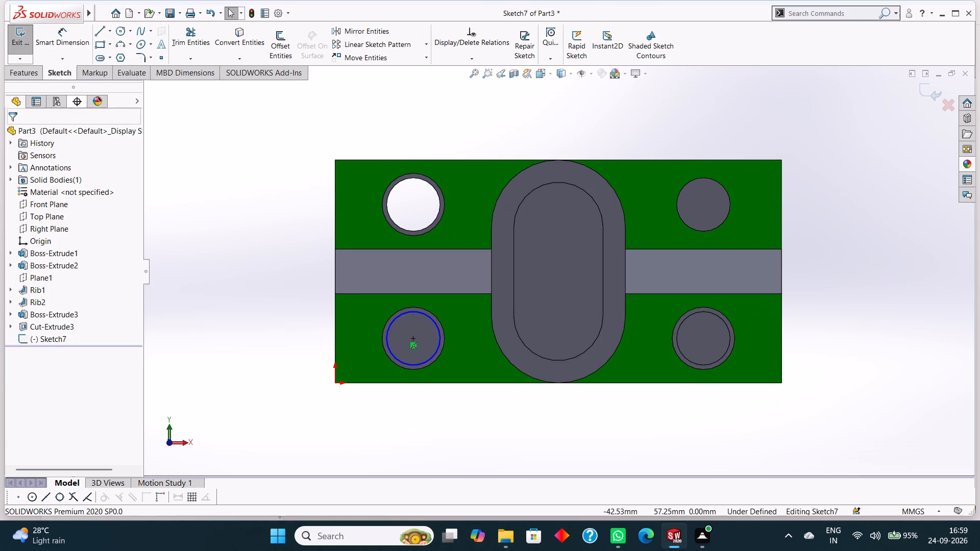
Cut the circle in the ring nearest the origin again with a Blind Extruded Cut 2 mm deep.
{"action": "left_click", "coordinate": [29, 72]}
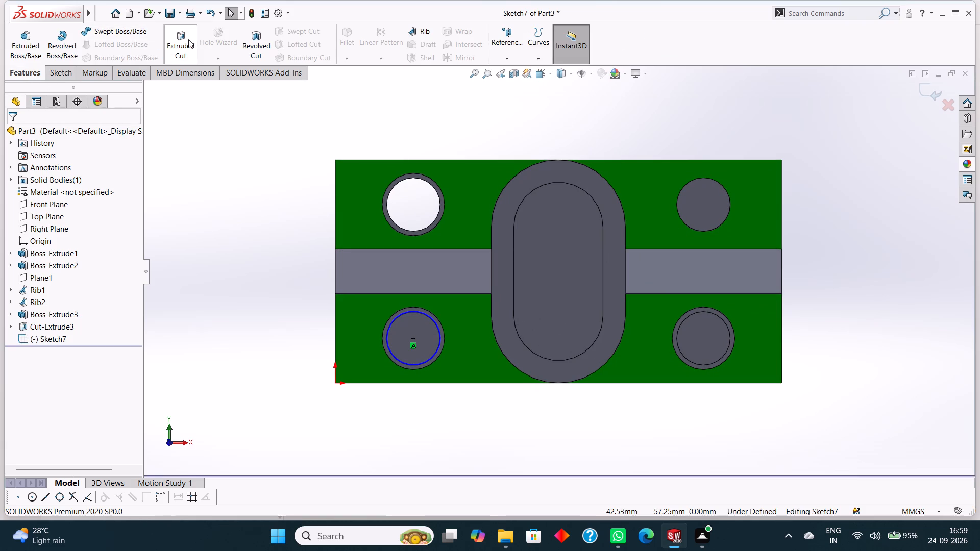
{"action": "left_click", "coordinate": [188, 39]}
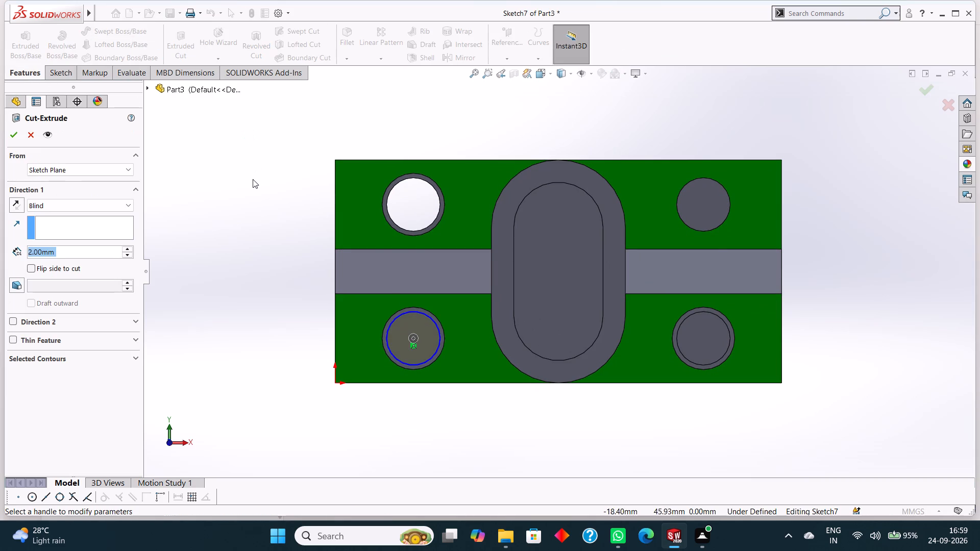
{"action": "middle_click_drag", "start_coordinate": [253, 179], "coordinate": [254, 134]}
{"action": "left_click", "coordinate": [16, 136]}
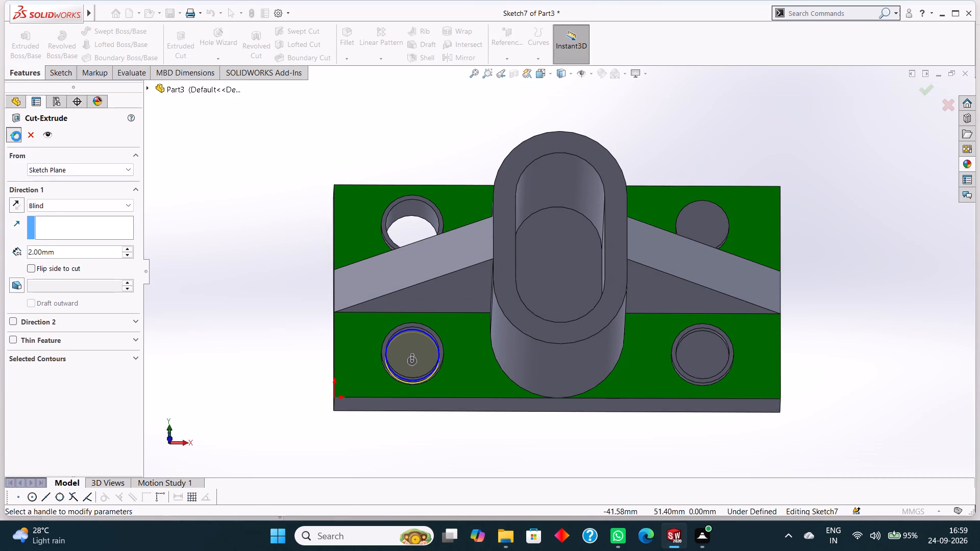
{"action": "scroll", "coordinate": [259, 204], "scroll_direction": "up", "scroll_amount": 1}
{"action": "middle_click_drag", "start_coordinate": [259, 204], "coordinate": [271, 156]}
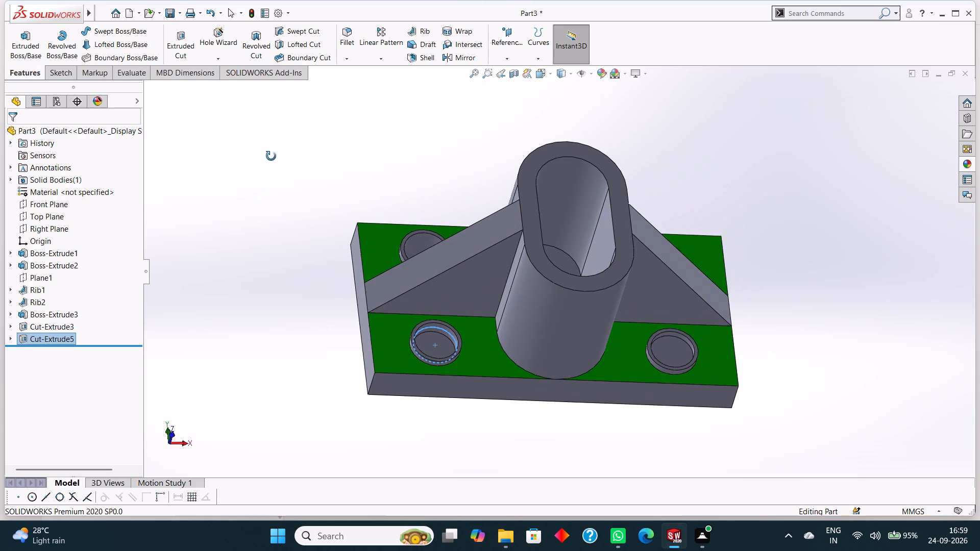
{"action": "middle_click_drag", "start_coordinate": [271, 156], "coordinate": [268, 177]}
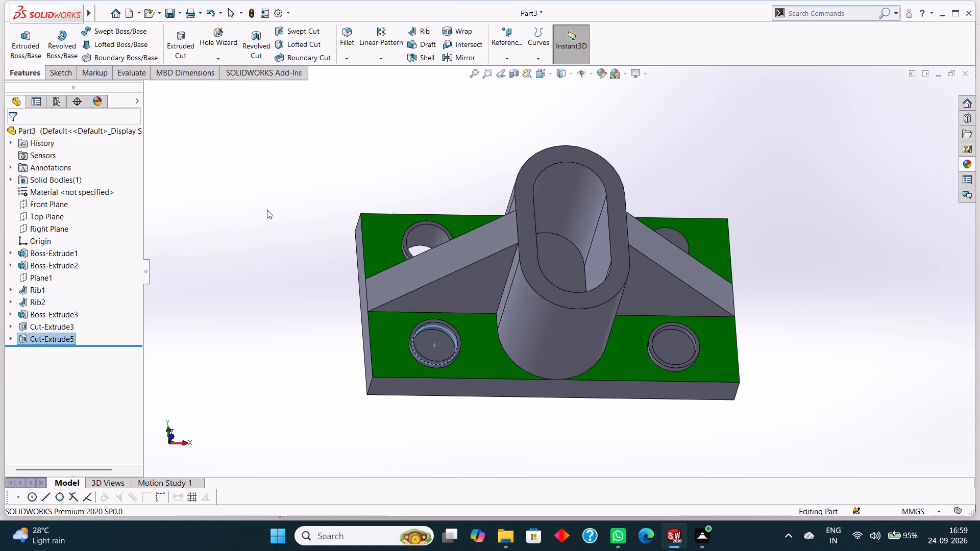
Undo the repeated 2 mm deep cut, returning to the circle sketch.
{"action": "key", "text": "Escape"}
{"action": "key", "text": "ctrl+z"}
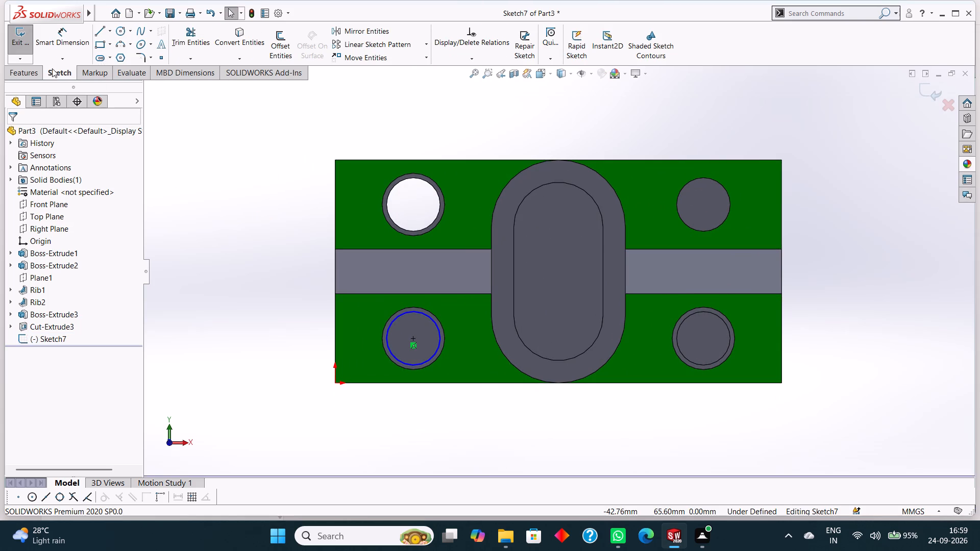
Cut the circle in the ring nearest the origin through the plate with a Through All Extruded Cut.
{"action": "left_click", "coordinate": [27, 73]}
{"action": "left_click", "coordinate": [185, 49]}
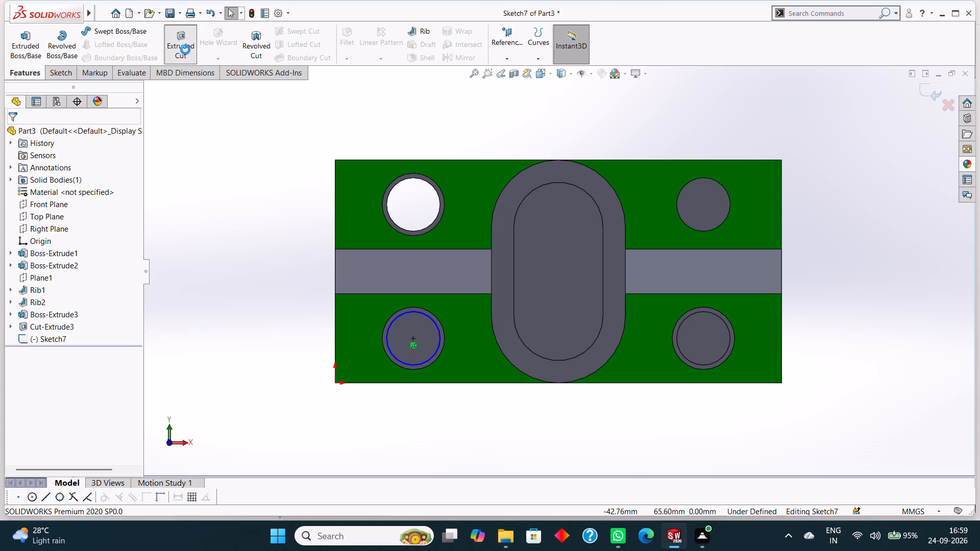
{"action": "left_click", "coordinate": [53, 206]}
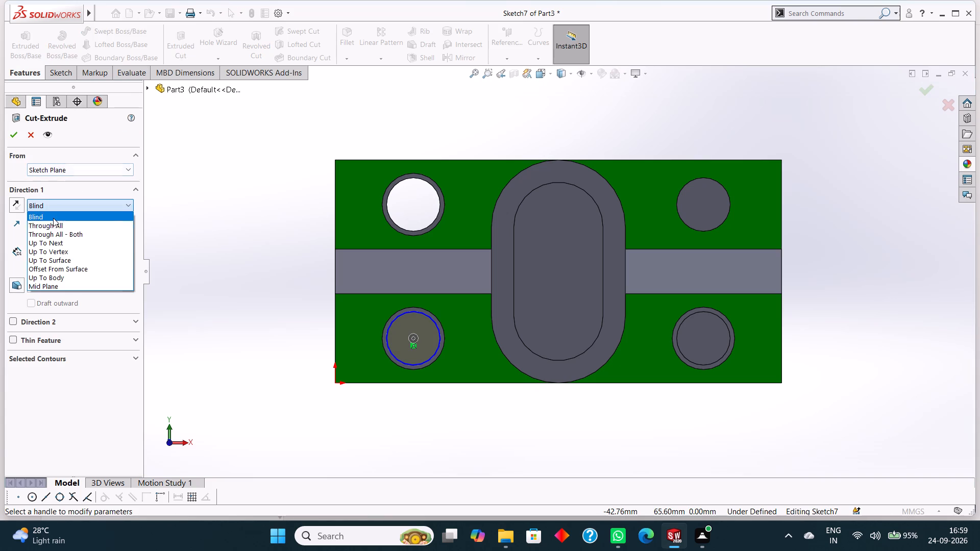
{"action": "left_click", "coordinate": [52, 225]}
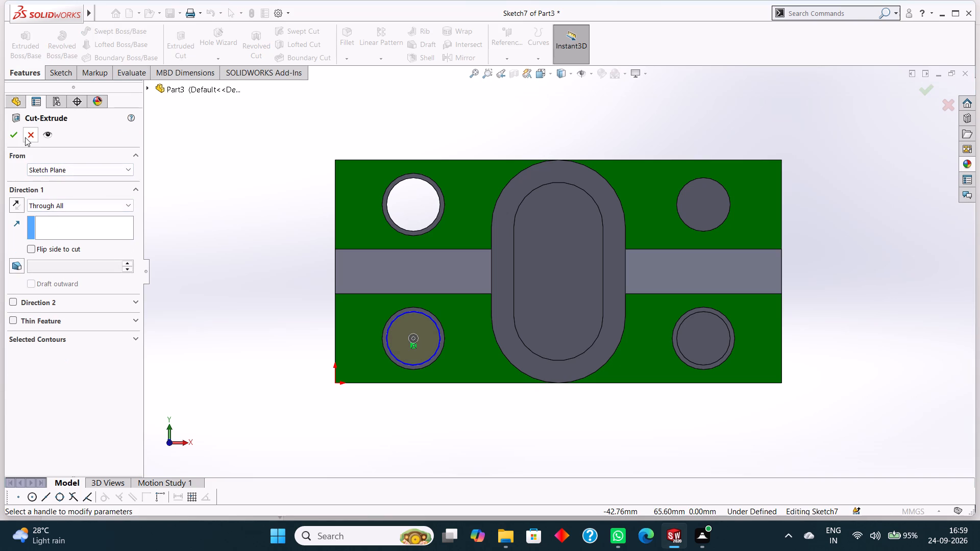
{"action": "left_click", "coordinate": [16, 137]}
{"action": "left_click", "coordinate": [252, 155]}
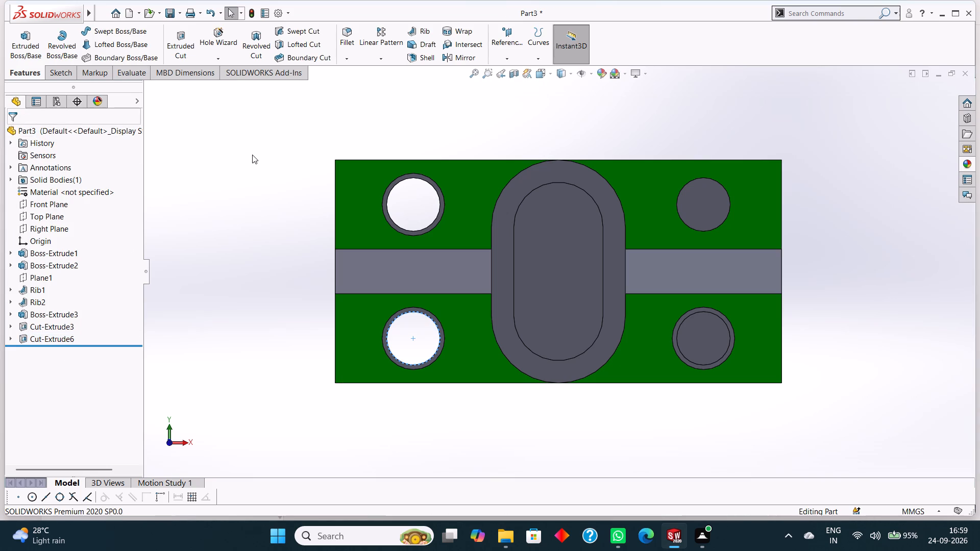
Open a new sketch on the circular face at the corner diagonally opposite the origin.
{"action": "left_click", "coordinate": [689, 195]}
{"action": "right_click", "coordinate": [689, 195]}
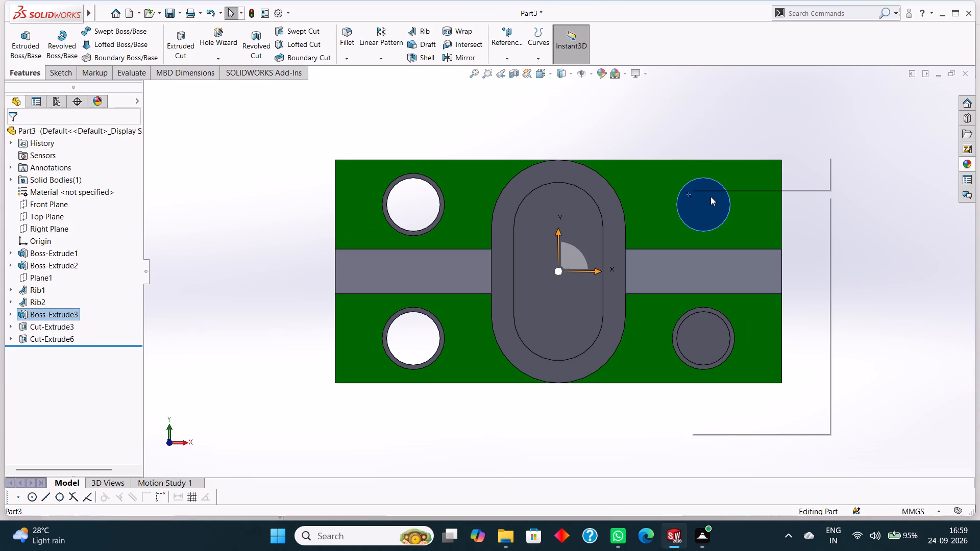
{"action": "left_click", "coordinate": [714, 185]}
{"action": "key", "text": "Escape"}
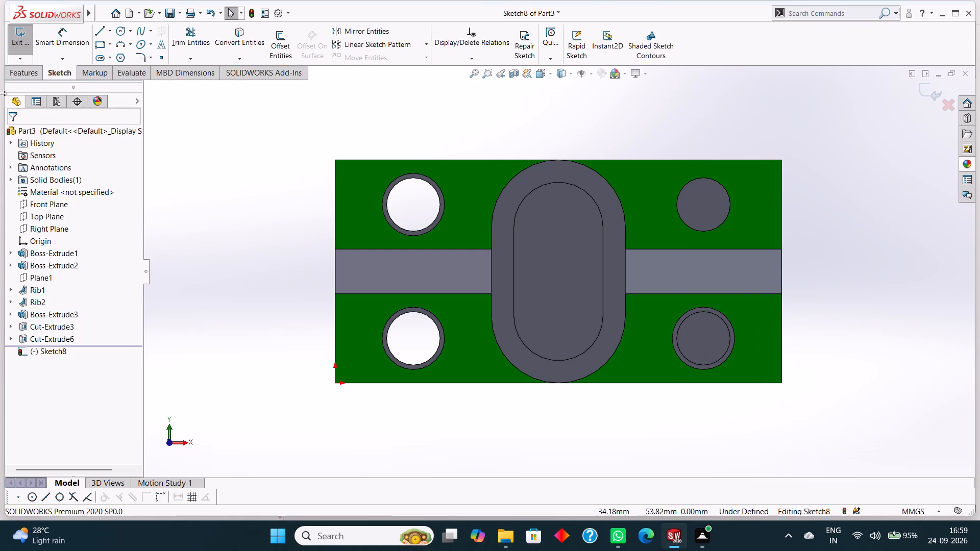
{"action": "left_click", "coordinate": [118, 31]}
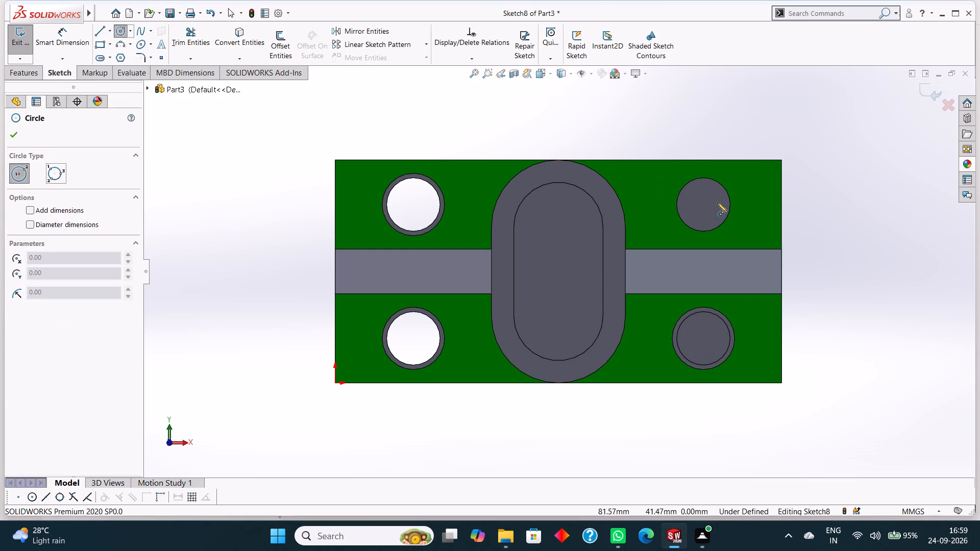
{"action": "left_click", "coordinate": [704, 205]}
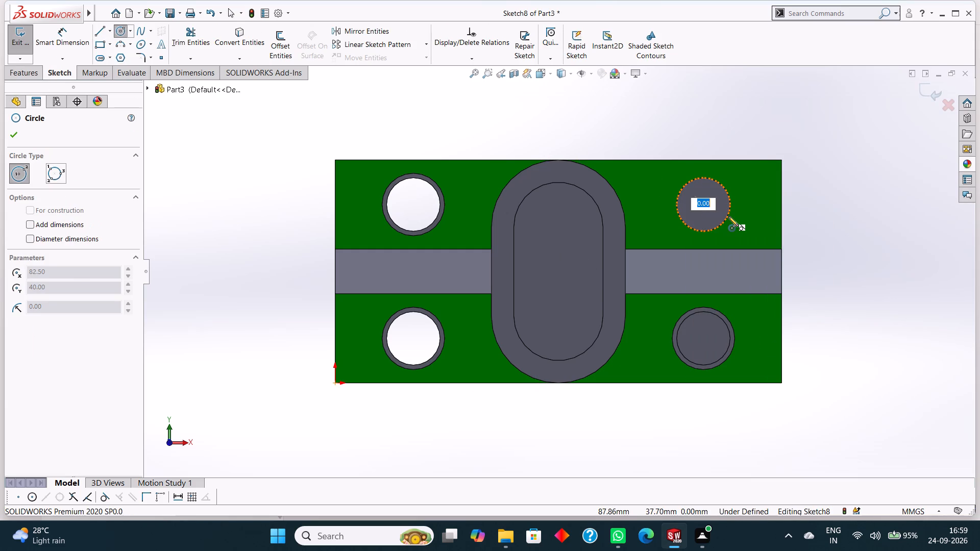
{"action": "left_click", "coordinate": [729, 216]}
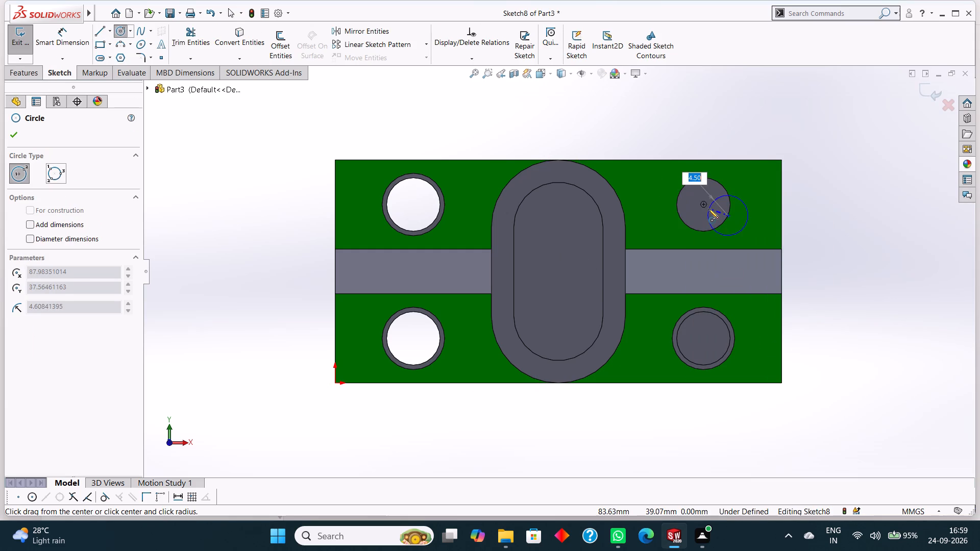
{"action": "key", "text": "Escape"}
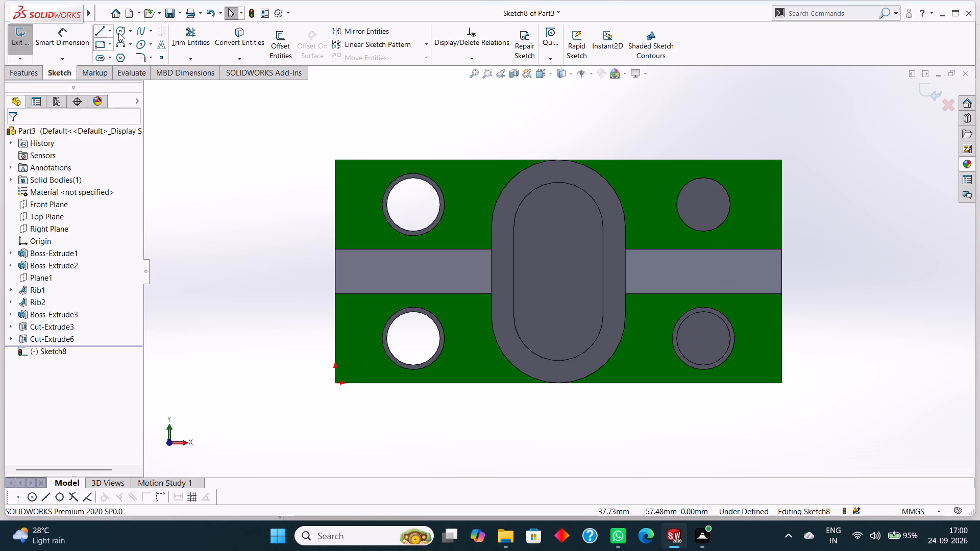
Draw a concentric circle of 6 mm radius matching the edge of the circular face diagonally opposite the origin.
{"action": "left_click", "coordinate": [118, 33]}
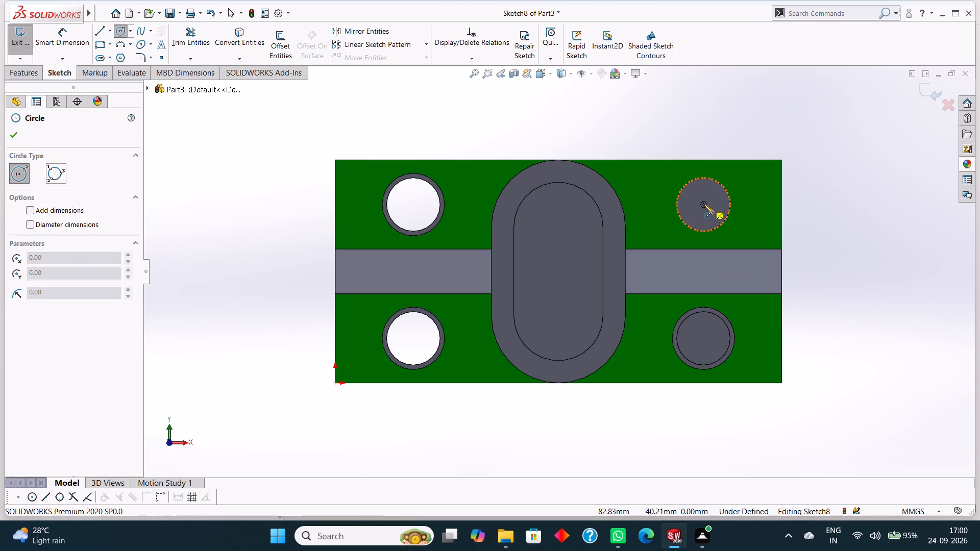
{"action": "left_click", "coordinate": [704, 204]}
{"action": "left_click", "coordinate": [726, 217]}
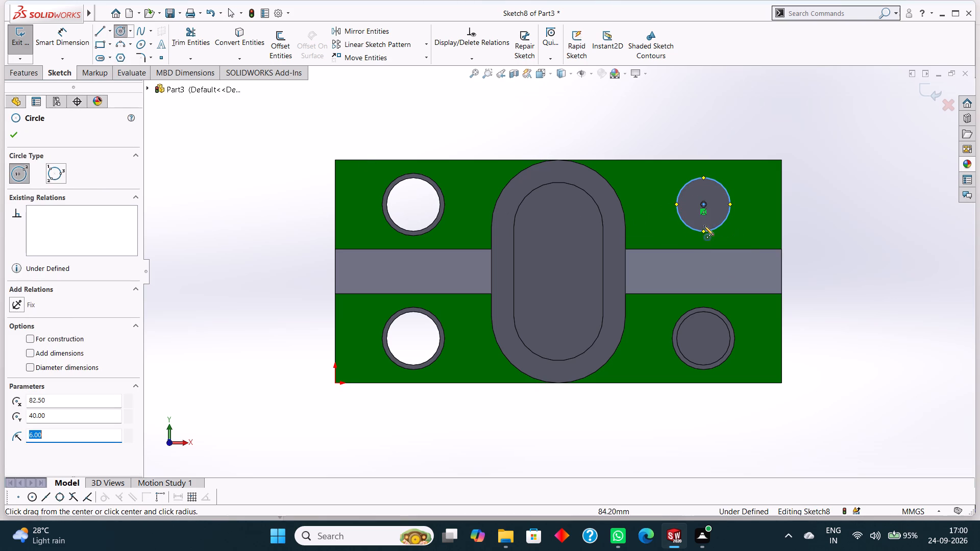
{"action": "left_click", "coordinate": [17, 136]}
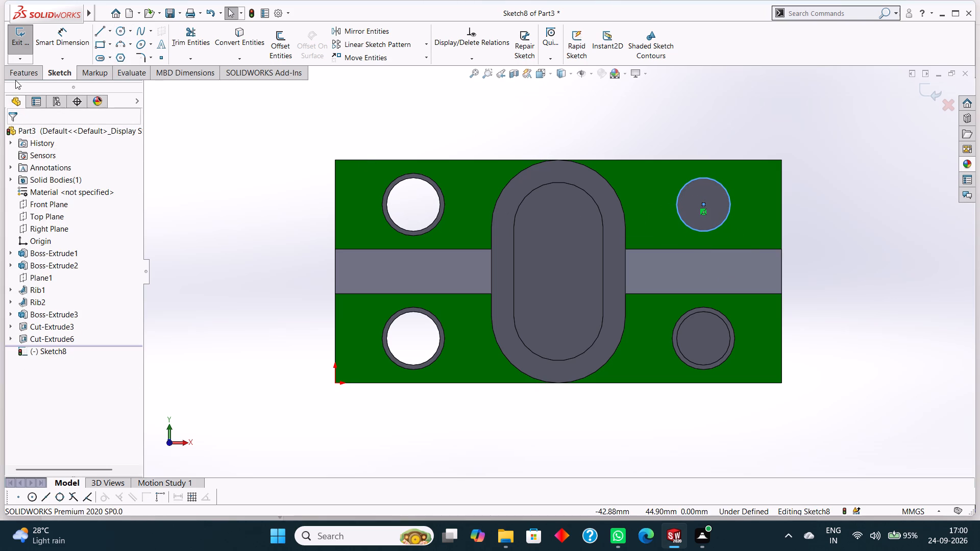
Cut the circle diagonally opposite the origin with a Through All Extruded Cut.
{"action": "left_click", "coordinate": [15, 76]}
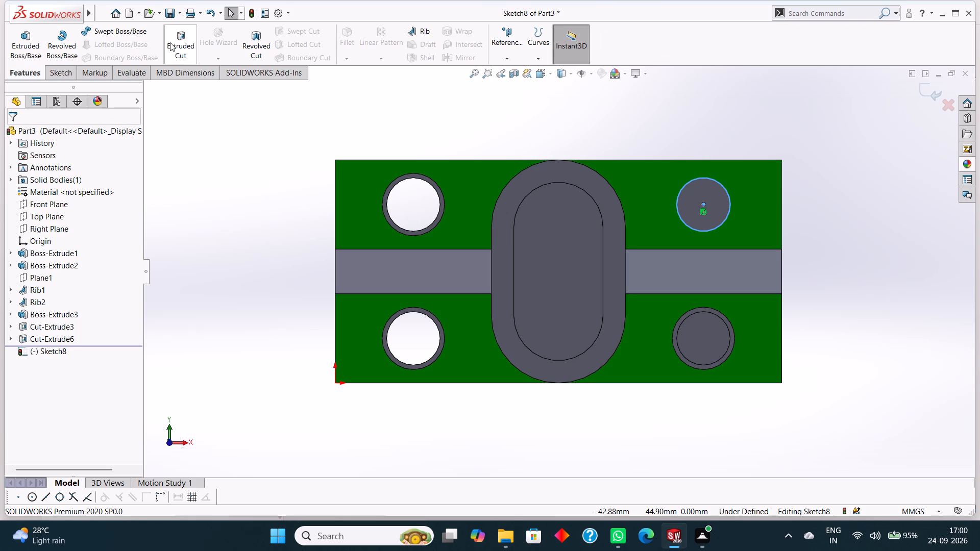
{"action": "left_click", "coordinate": [170, 42]}
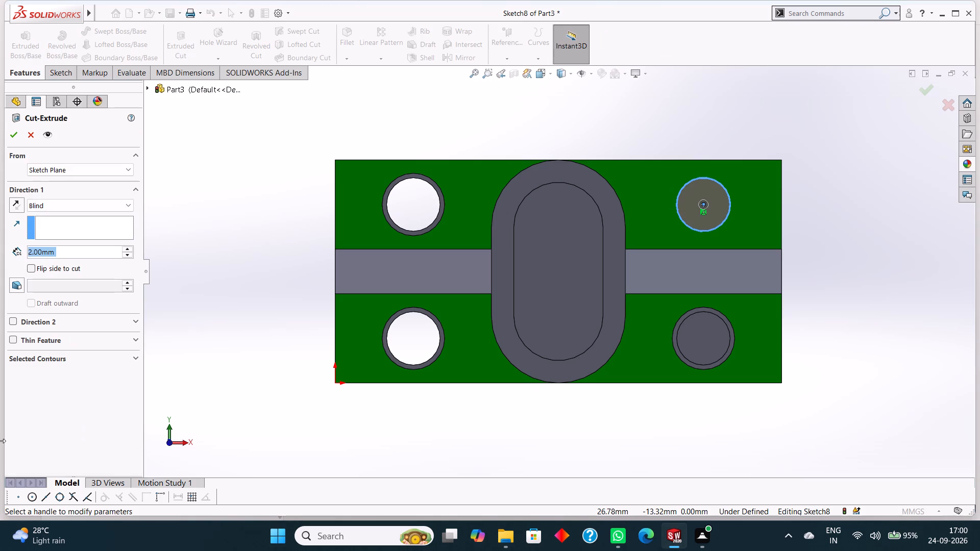
{"action": "left_click", "coordinate": [83, 202]}
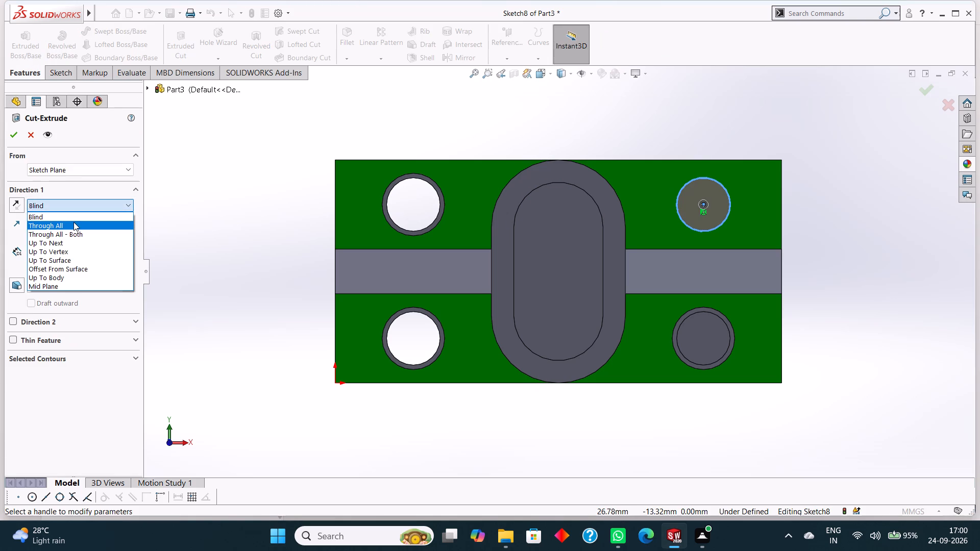
{"action": "left_click", "coordinate": [73, 222]}
{"action": "left_click", "coordinate": [19, 133]}
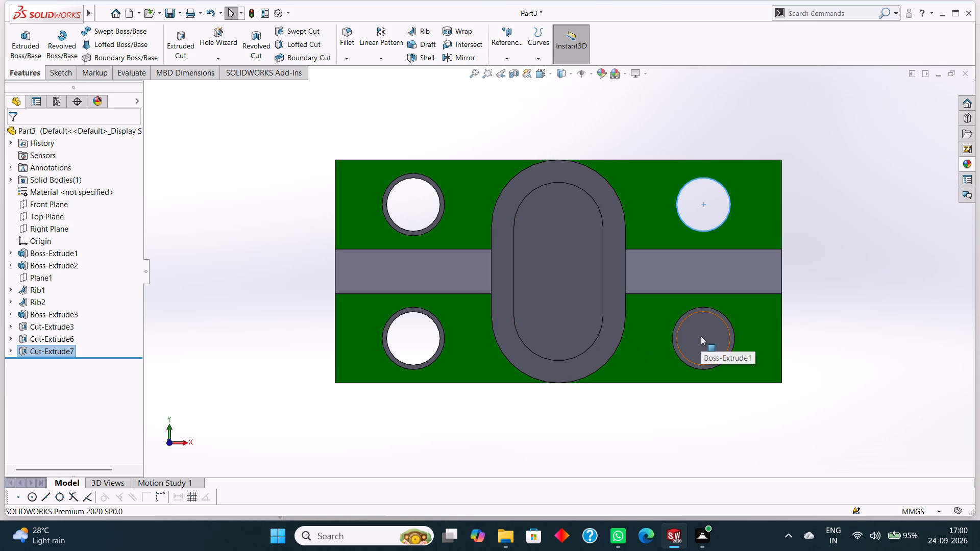
Open a new sketch on the circular face inside the last uncut ring, at the far end of the origin's long edge.
{"action": "left_click", "coordinate": [66, 75]}
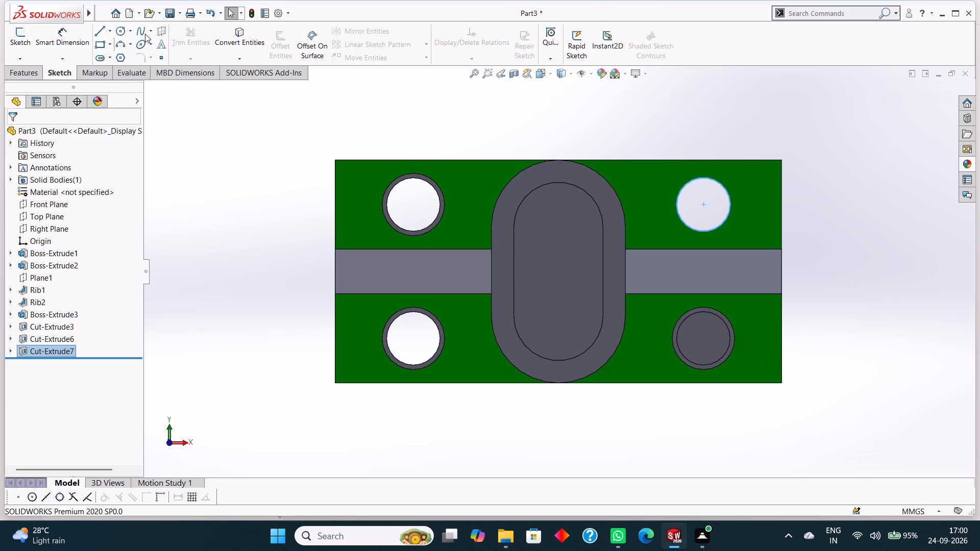
{"action": "left_click", "coordinate": [701, 340]}
{"action": "right_click", "coordinate": [701, 341]}
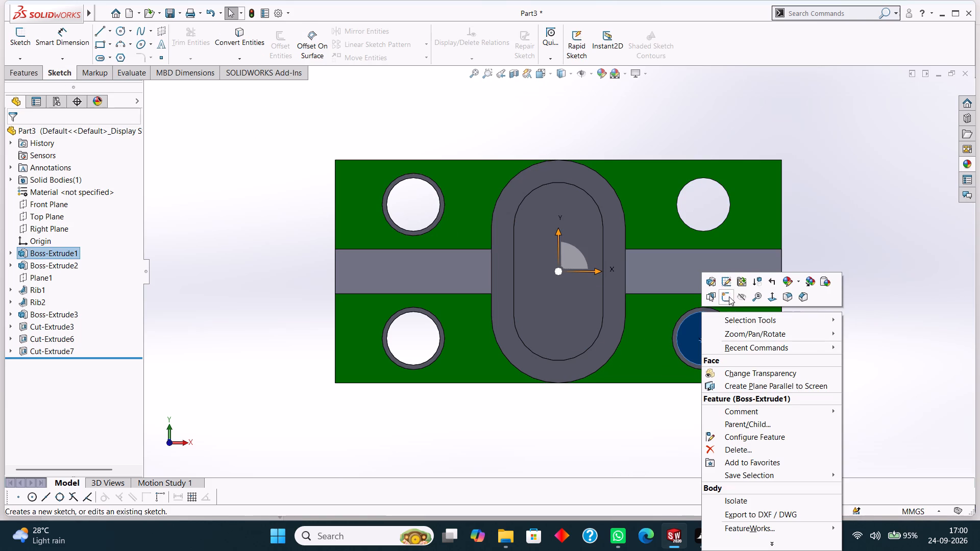
{"action": "left_click", "coordinate": [726, 297]}
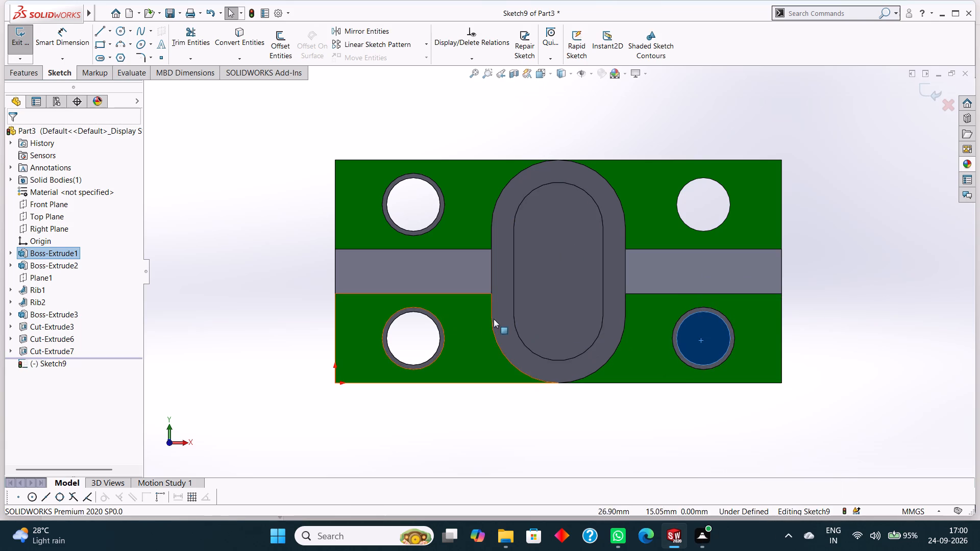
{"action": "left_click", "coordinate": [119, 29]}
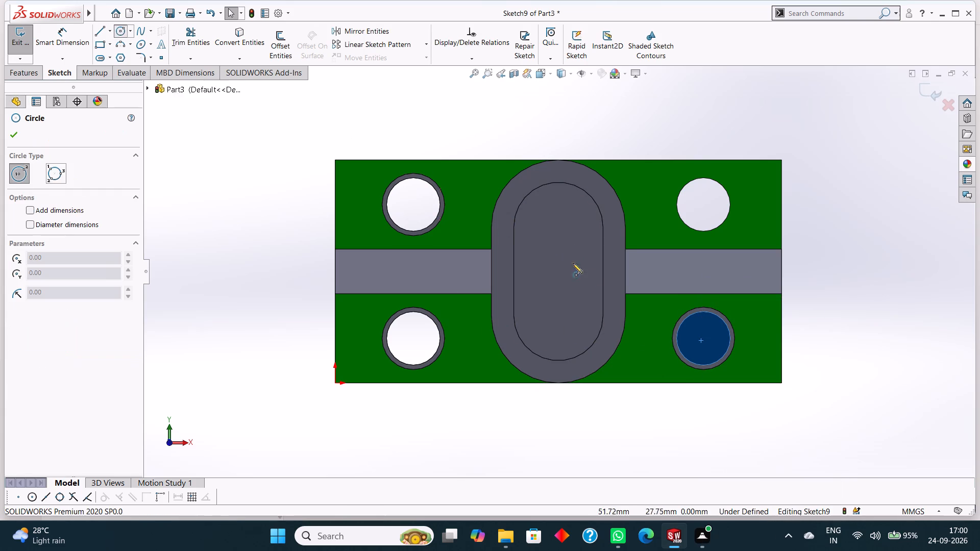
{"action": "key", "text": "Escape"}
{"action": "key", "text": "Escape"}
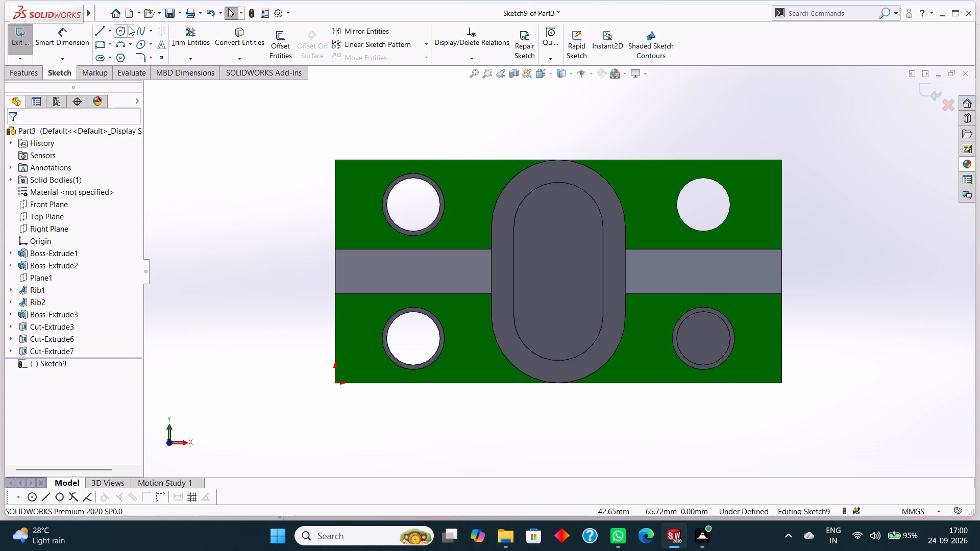
Draw a concentric circle matching the inner edge of the last uncut ring.
{"action": "left_click", "coordinate": [120, 28]}
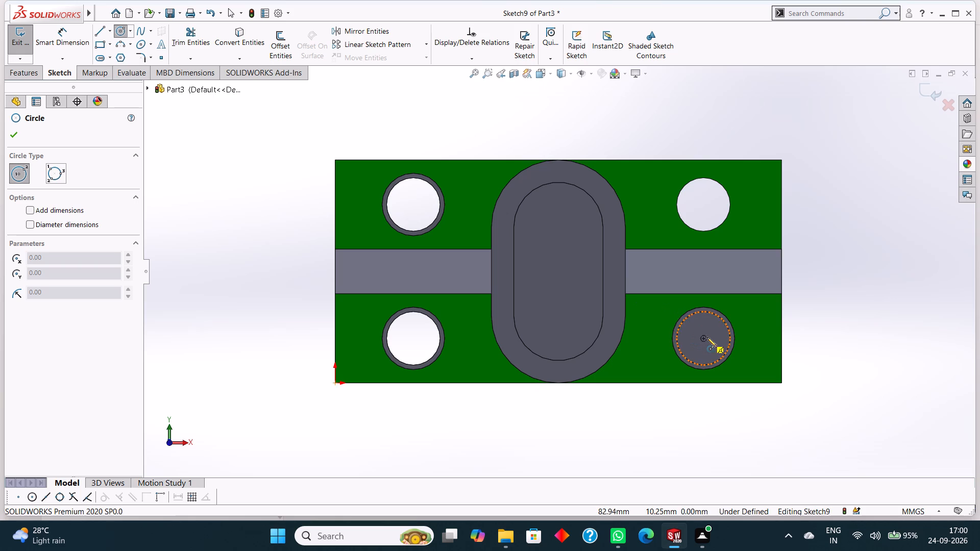
{"action": "left_click", "coordinate": [704, 338]}
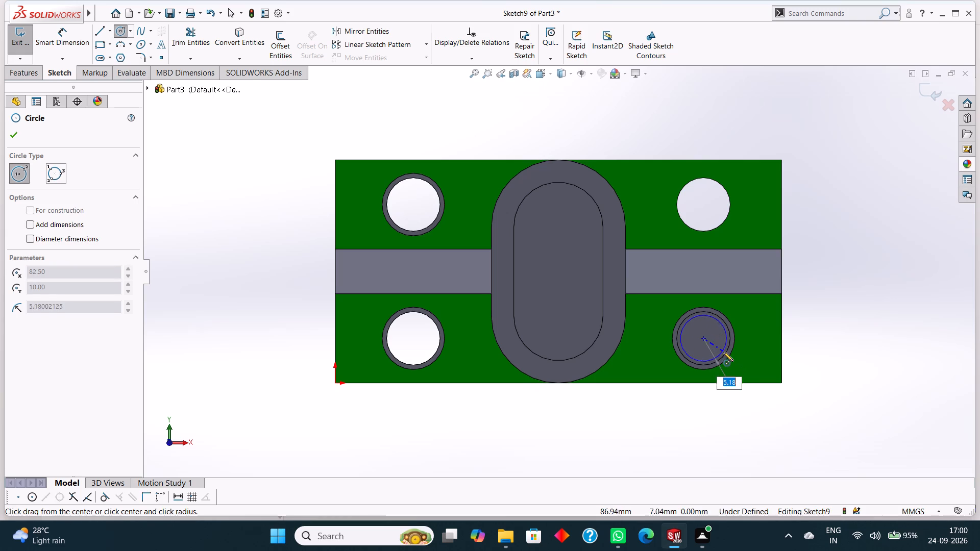
{"action": "left_click", "coordinate": [724, 352]}
{"action": "left_click", "coordinate": [15, 138]}
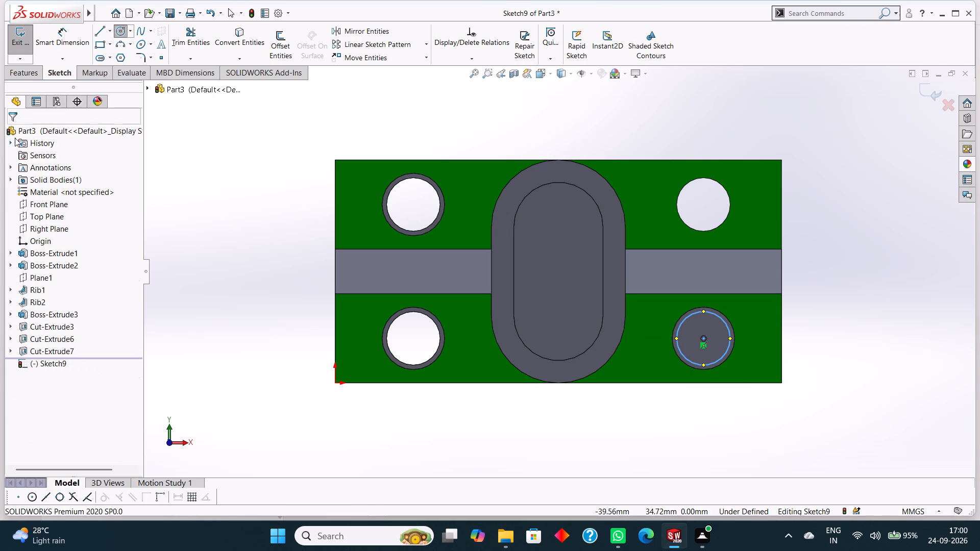
Cut the circle inside the last uncut corner ring with a Through All Extruded Cut.
{"action": "left_click", "coordinate": [20, 77]}
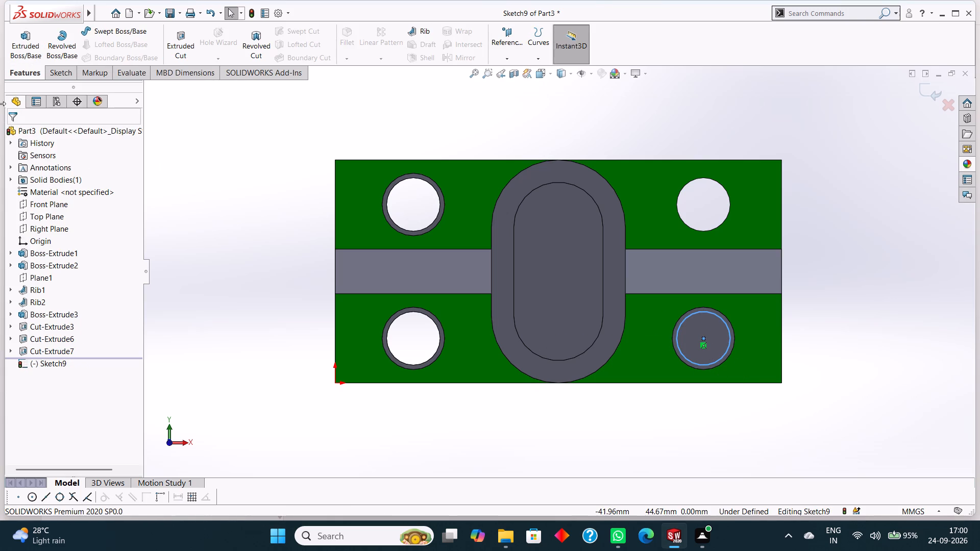
{"action": "left_click", "coordinate": [175, 47]}
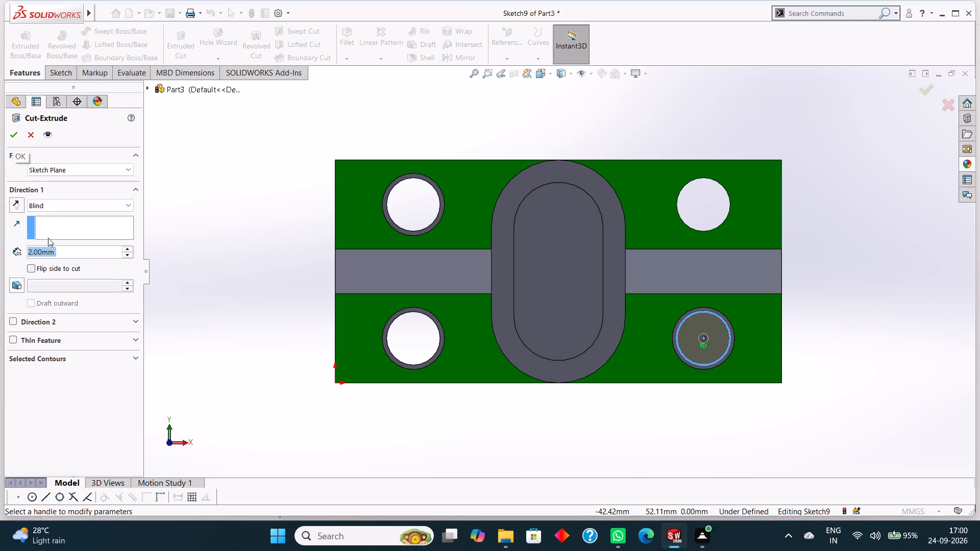
{"action": "left_click", "coordinate": [53, 205]}
{"action": "left_click", "coordinate": [54, 222]}
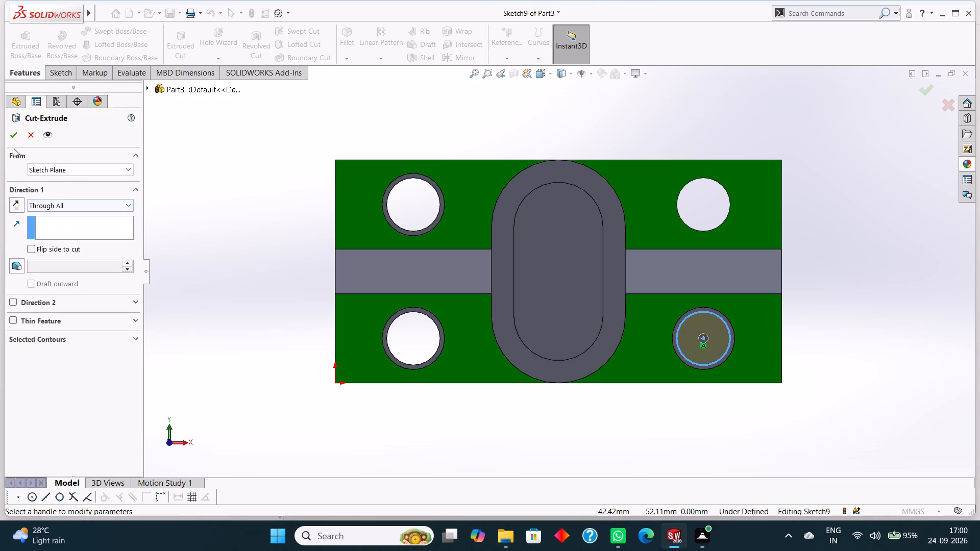
{"action": "left_click", "coordinate": [14, 136]}
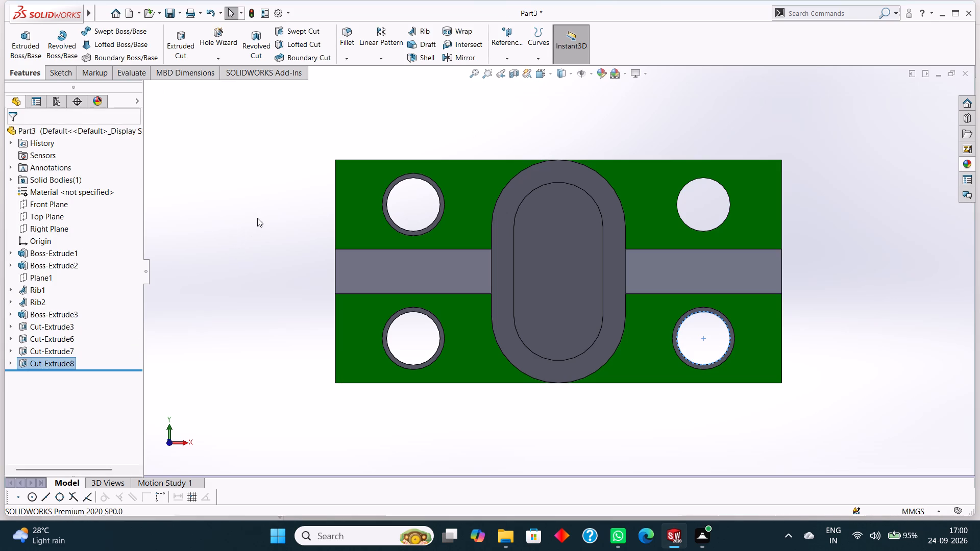
{"action": "left_click", "coordinate": [257, 218]}
Open a new sketch on the plate face at the bottom of the hollow slot boss.
{"action": "middle_click_drag", "start_coordinate": [266, 224], "coordinate": [269, 244]}
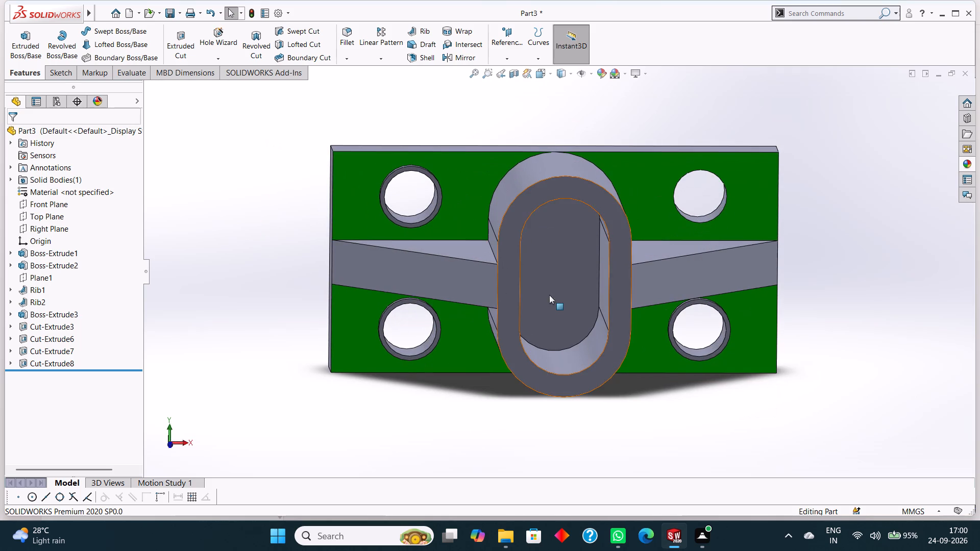
{"action": "left_click", "coordinate": [547, 271]}
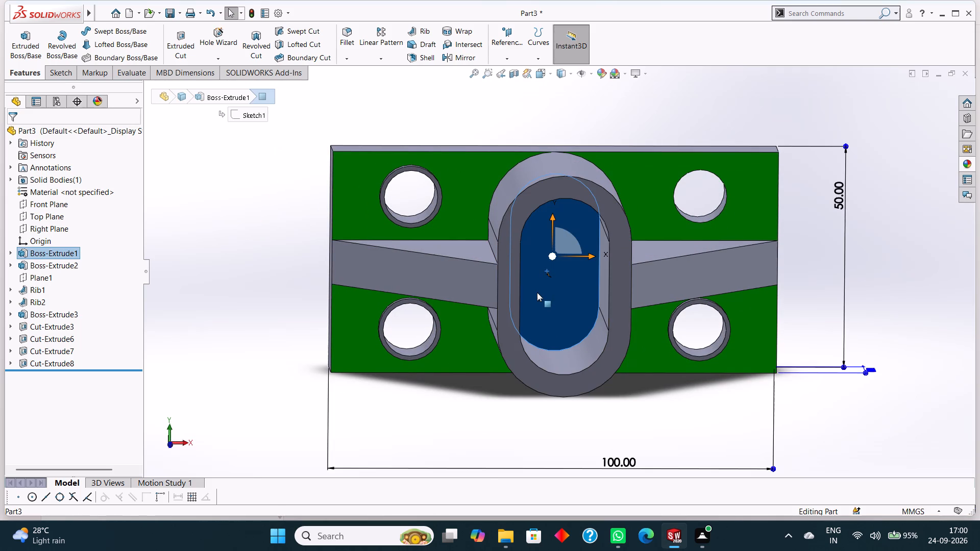
{"action": "key", "text": "ctrl+8"}
{"action": "right_click", "coordinate": [537, 249]}
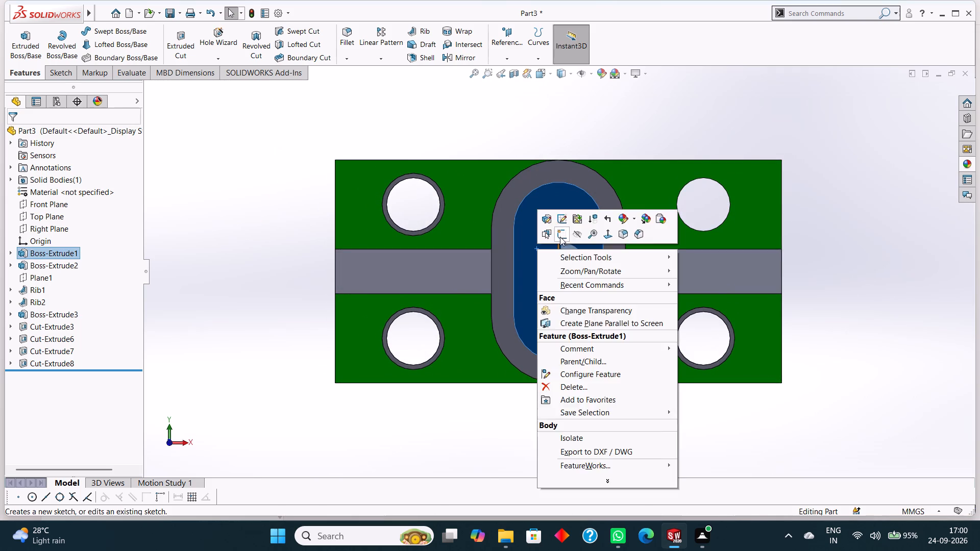
{"action": "left_click", "coordinate": [559, 236]}
{"action": "key", "text": "Escape"}
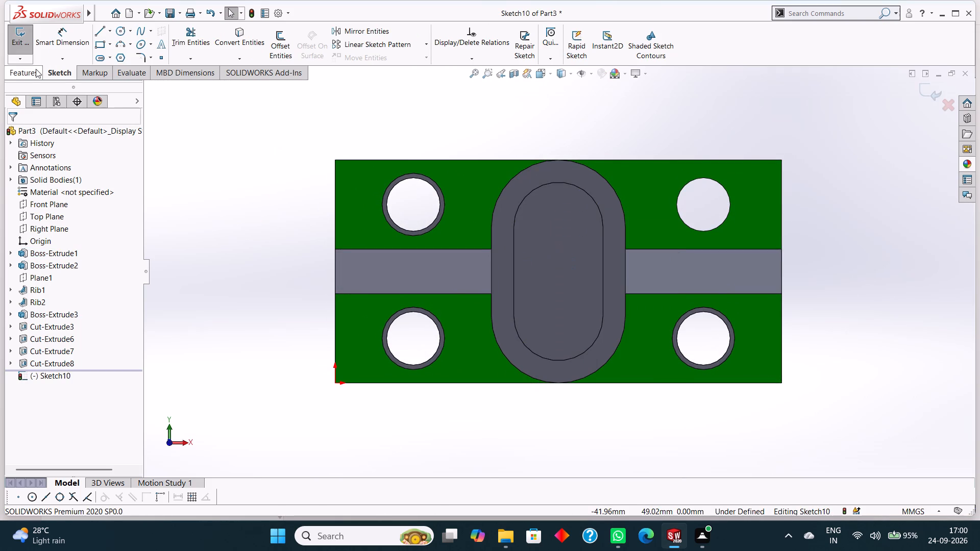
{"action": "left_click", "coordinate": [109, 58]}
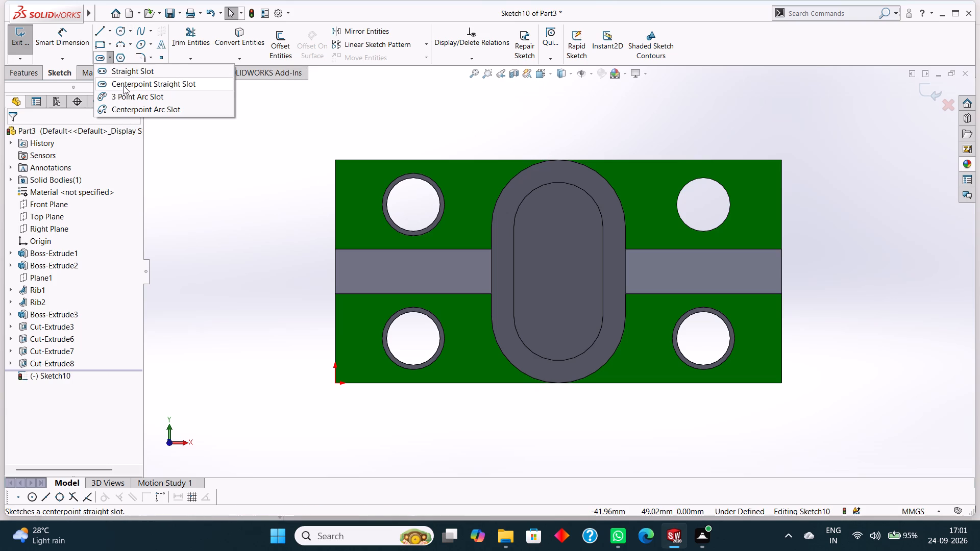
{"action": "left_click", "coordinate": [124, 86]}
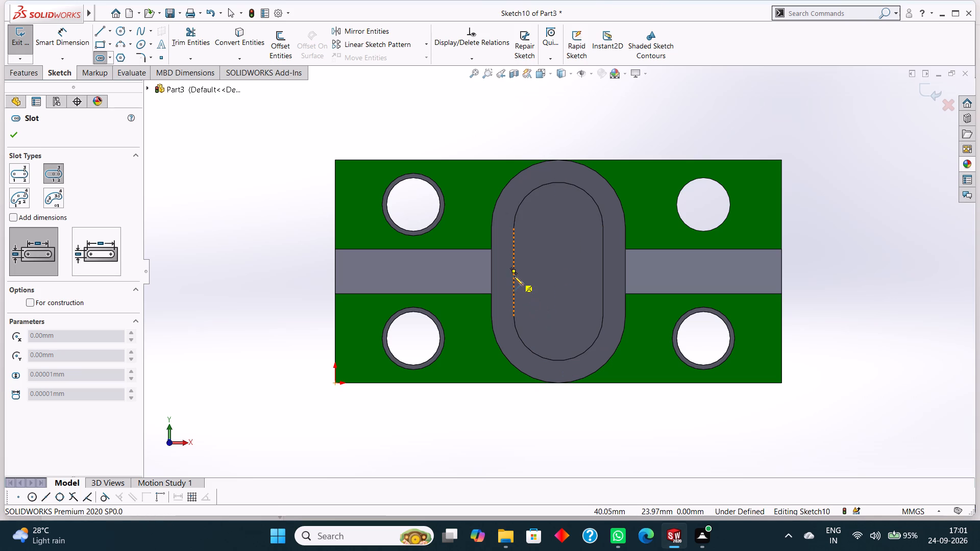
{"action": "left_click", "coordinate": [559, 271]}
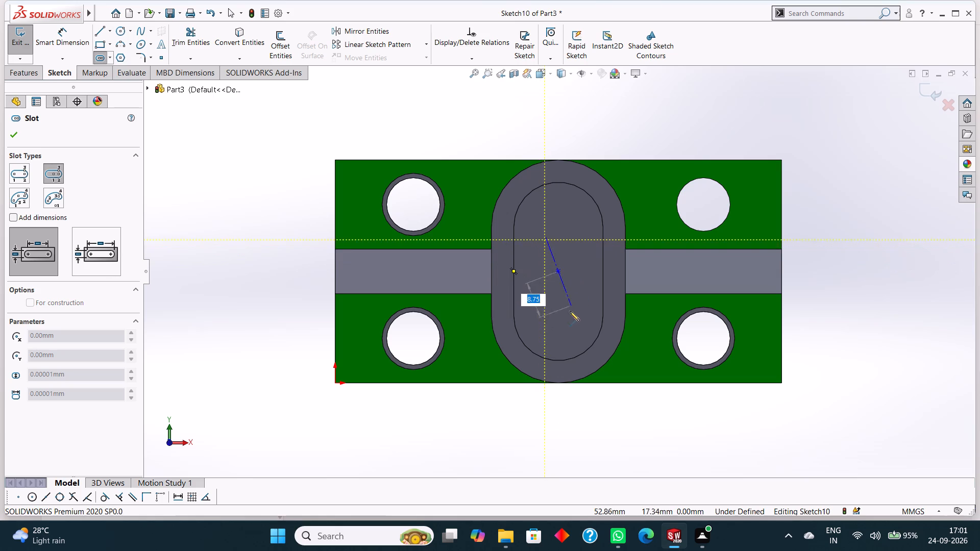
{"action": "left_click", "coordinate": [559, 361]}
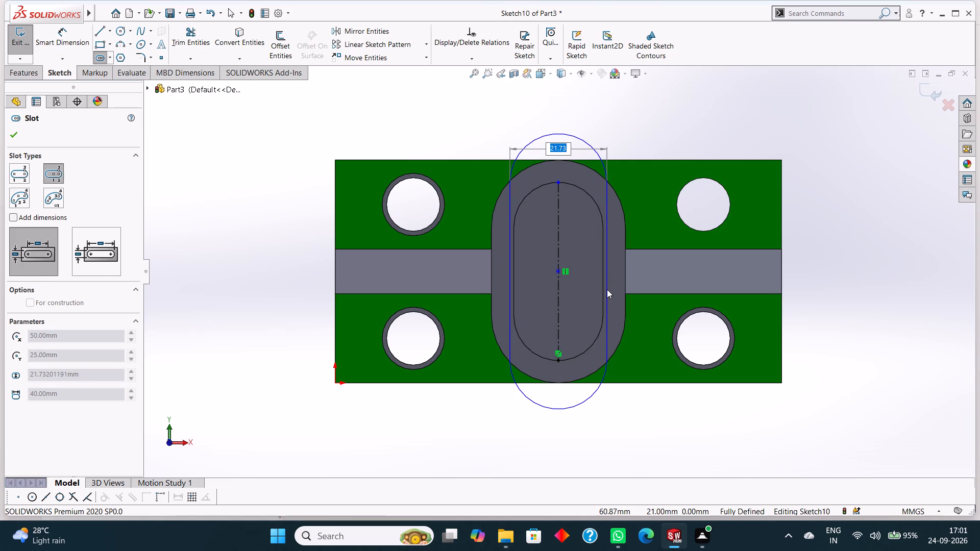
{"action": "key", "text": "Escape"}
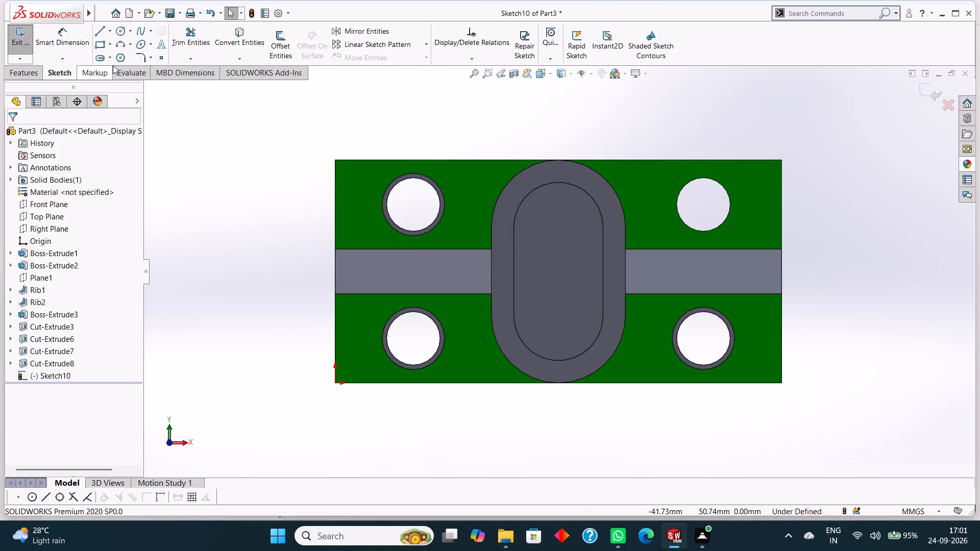
Draw a centerpoint straight slot from the boss centre, 20 mm between arc centres and about 20 mm wide, following the boss's inner edge.
{"action": "left_click", "coordinate": [108, 55]}
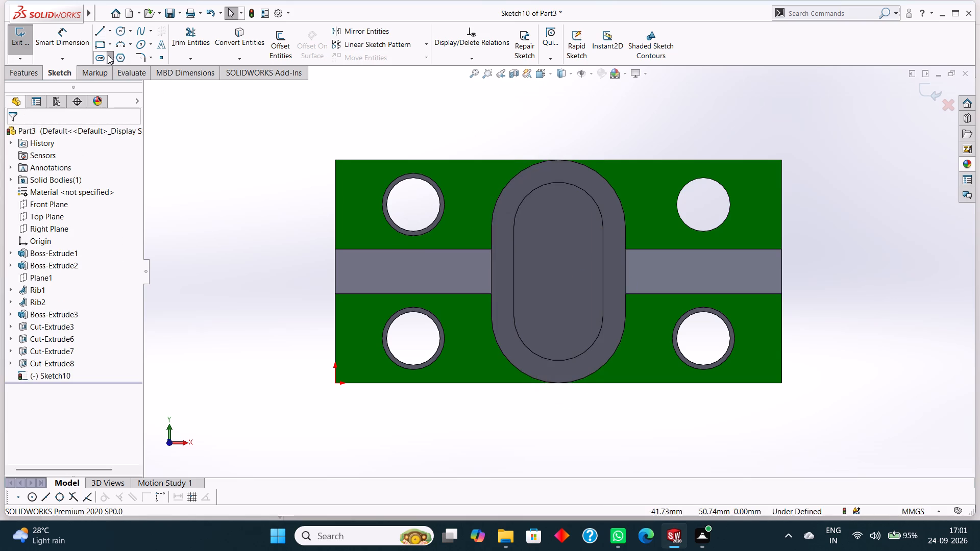
{"action": "left_click", "coordinate": [121, 82]}
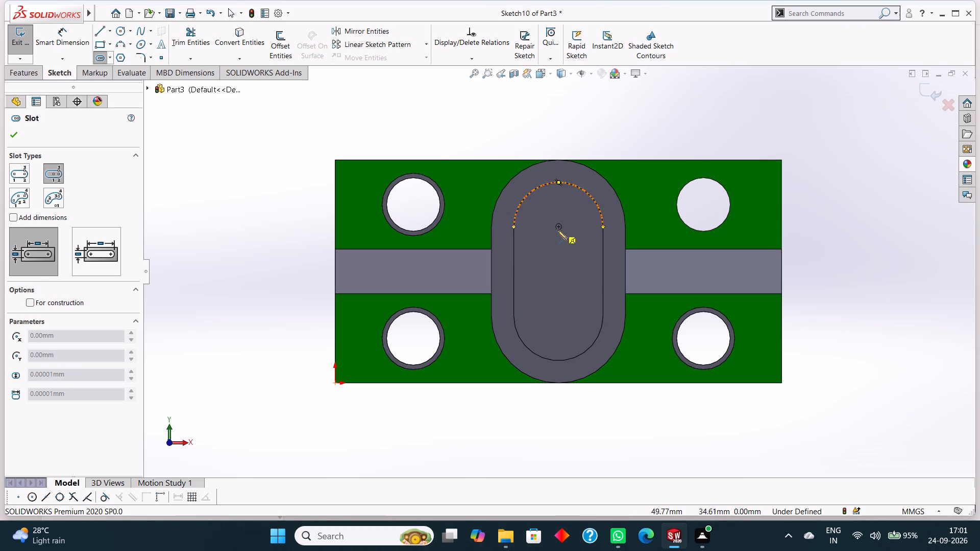
{"action": "left_click", "coordinate": [557, 271]}
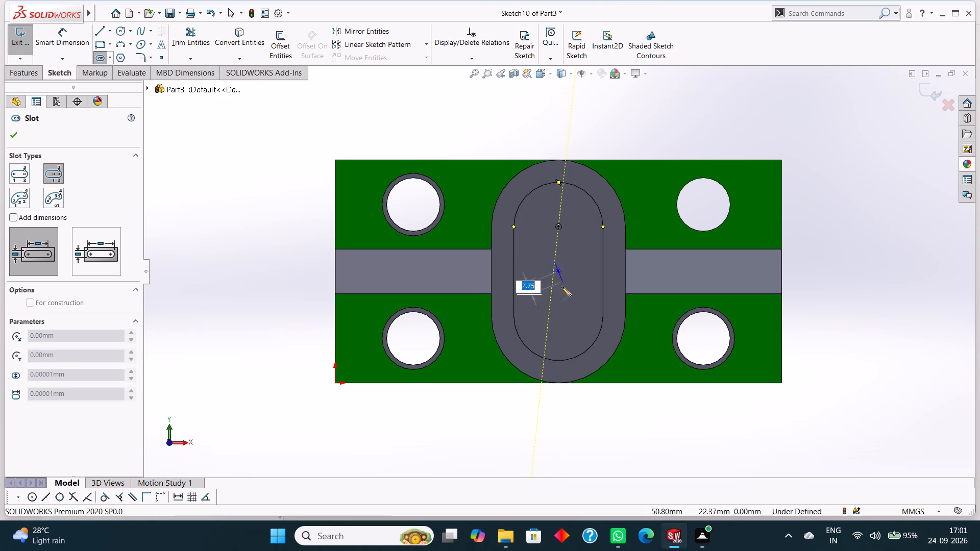
{"action": "left_click", "coordinate": [559, 227]}
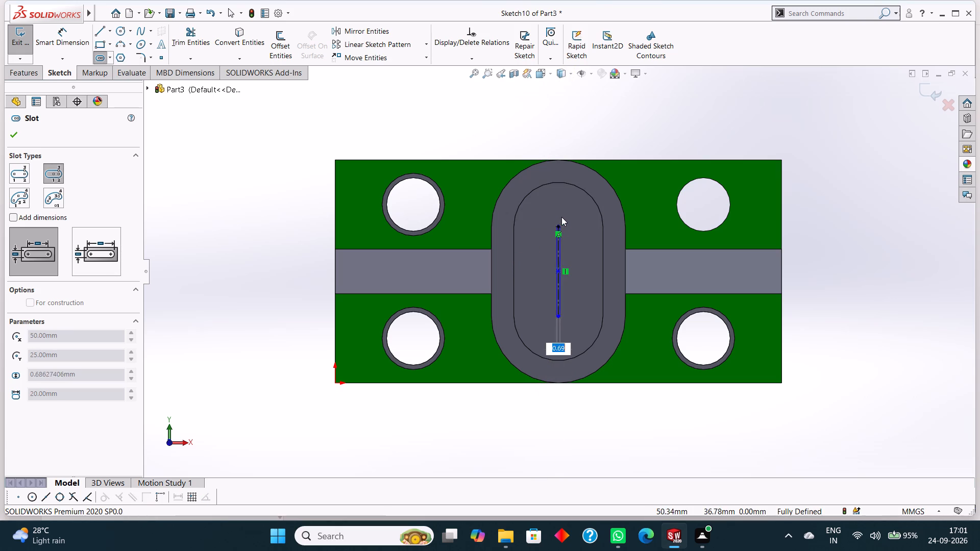
{"action": "left_click", "coordinate": [603, 238]}
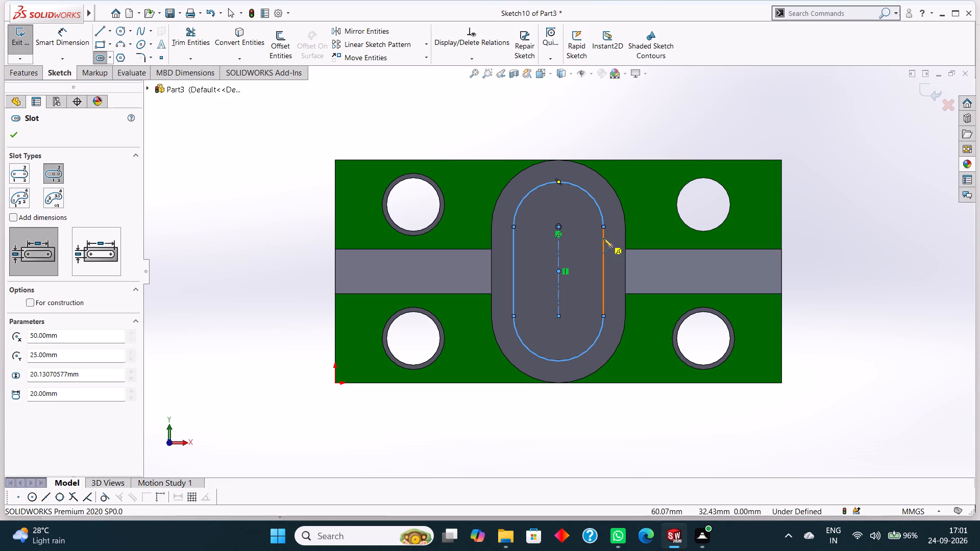
{"action": "left_click", "coordinate": [20, 137]}
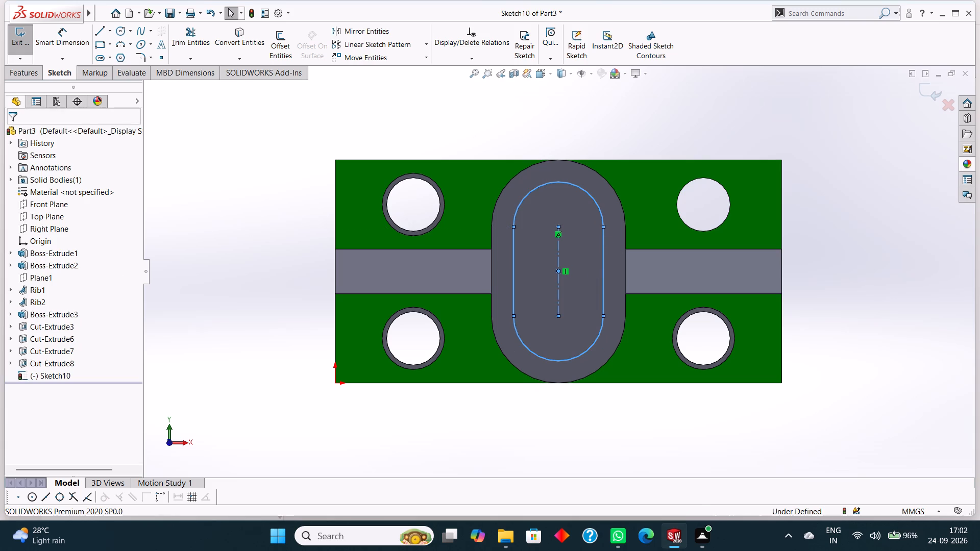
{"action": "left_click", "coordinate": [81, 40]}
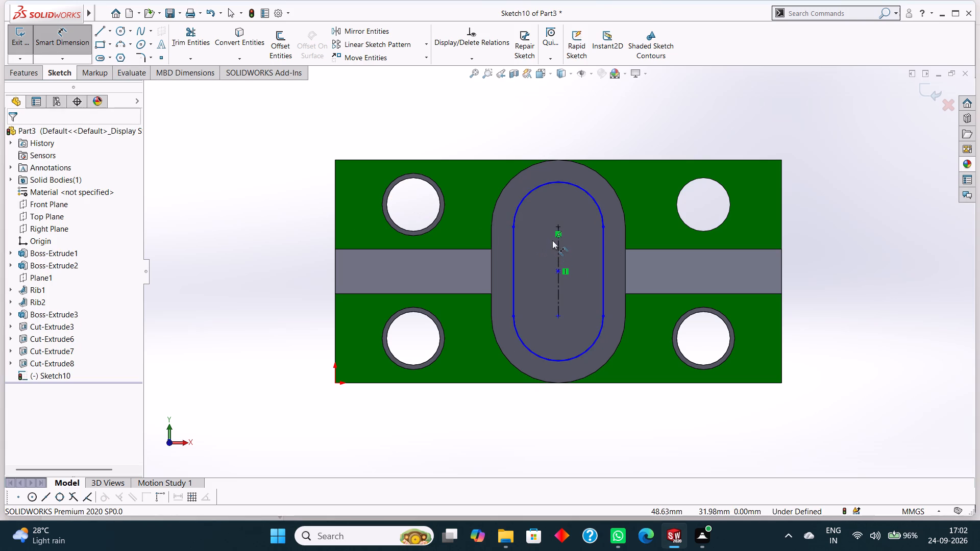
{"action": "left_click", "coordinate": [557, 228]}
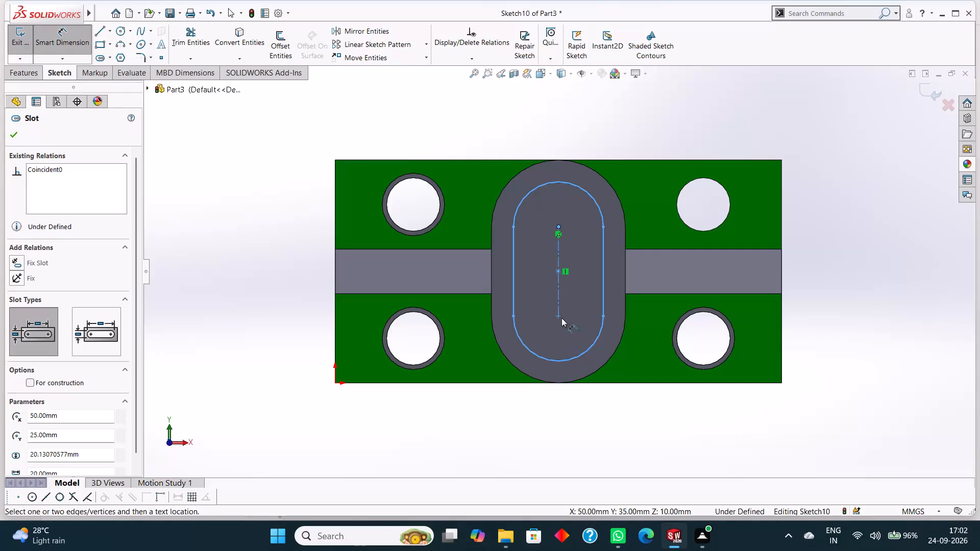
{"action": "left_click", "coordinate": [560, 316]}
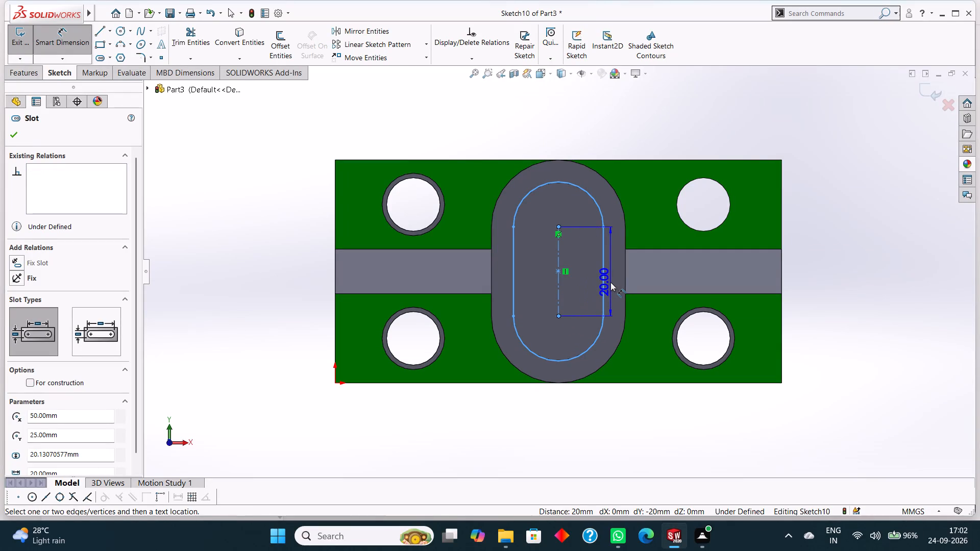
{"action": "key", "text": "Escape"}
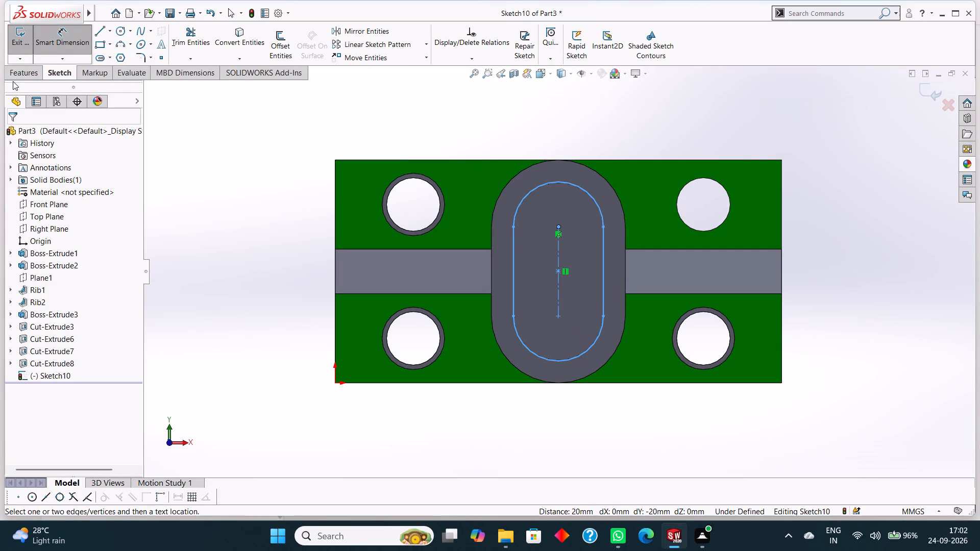
Cut the slot profile inside the boss through the plate with a Through All Extruded Cut.
{"action": "left_click", "coordinate": [29, 71]}
{"action": "left_click", "coordinate": [179, 34]}
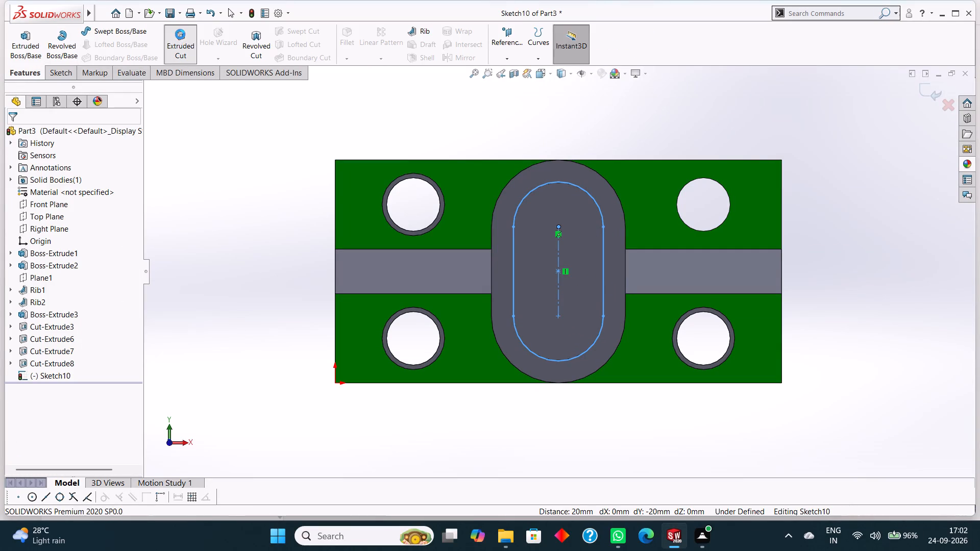
{"action": "middle_click_drag", "start_coordinate": [589, 423], "coordinate": [598, 256]}
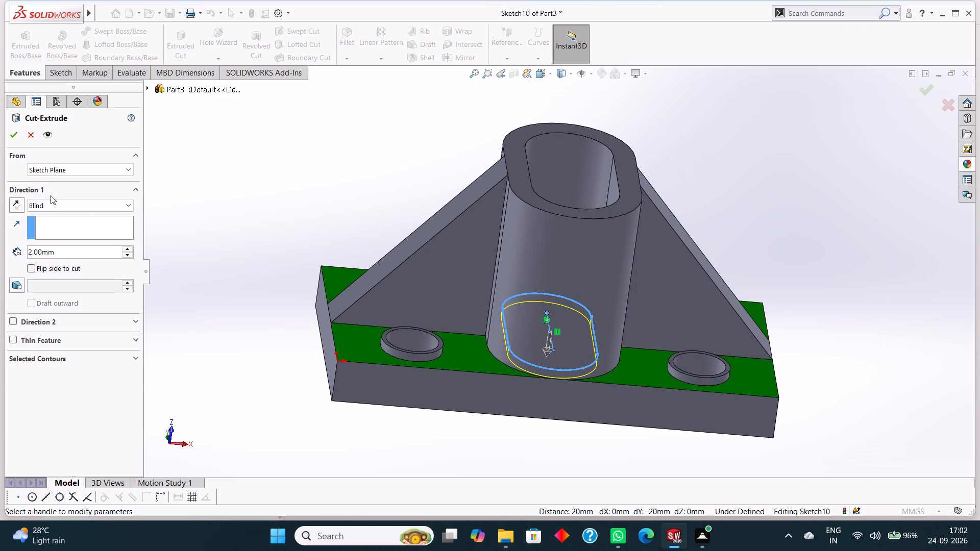
{"action": "left_click", "coordinate": [54, 203]}
{"action": "left_click", "coordinate": [56, 222]}
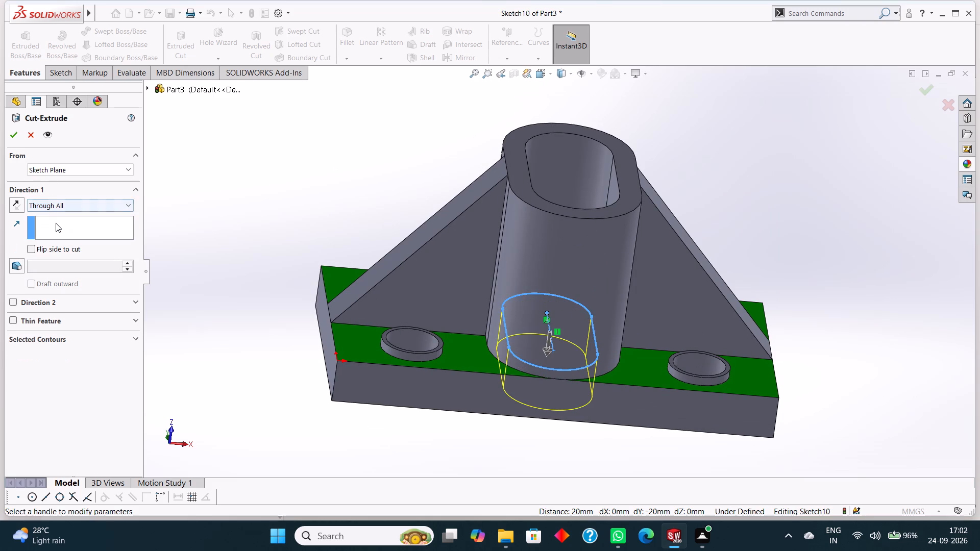
{"action": "left_click", "coordinate": [12, 135]}
{"action": "left_click", "coordinate": [755, 157]}
Open a new sketch on the top rim face of the slot boss.
{"action": "middle_click_drag", "start_coordinate": [755, 157], "coordinate": [756, 158]}
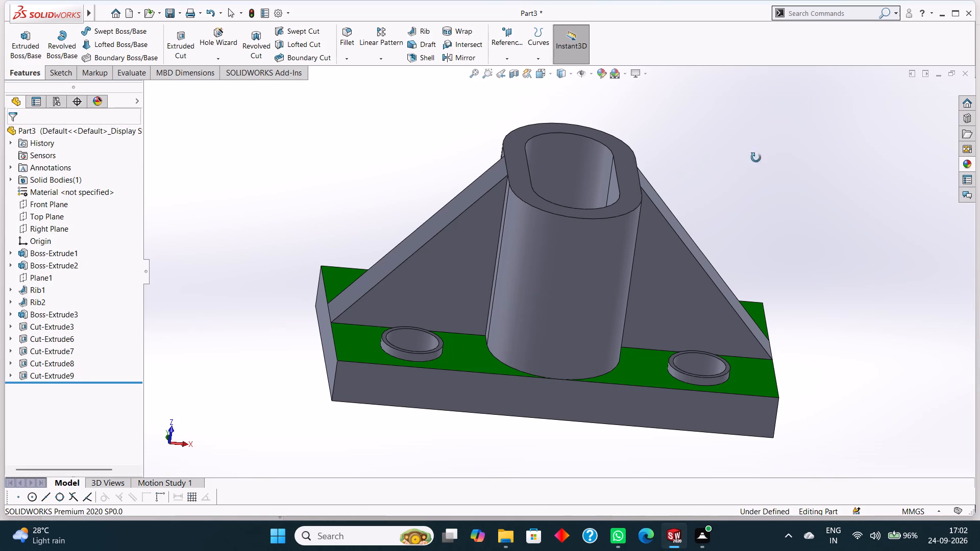
{"action": "middle_click_drag", "start_coordinate": [756, 158], "coordinate": [747, 286]}
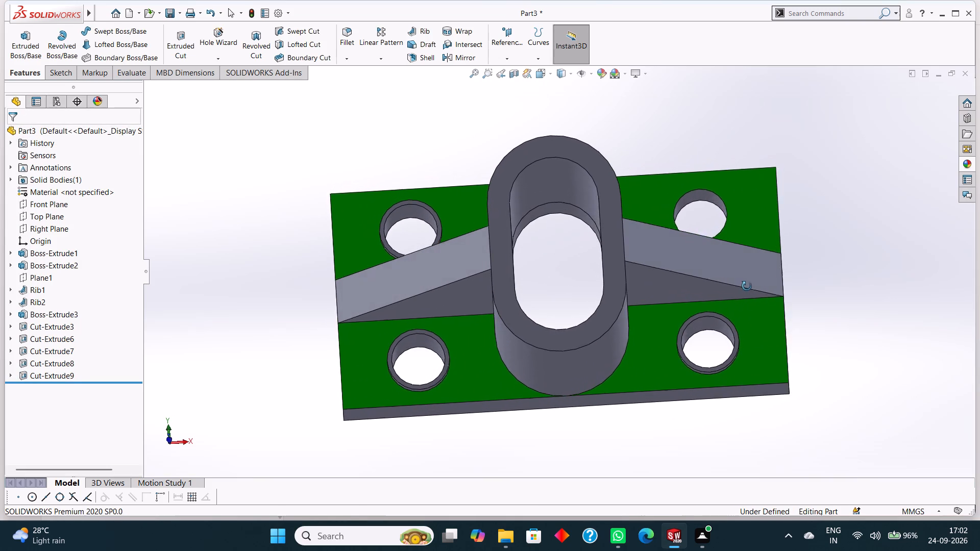
{"action": "middle_click_drag", "start_coordinate": [747, 286], "coordinate": [742, 325]}
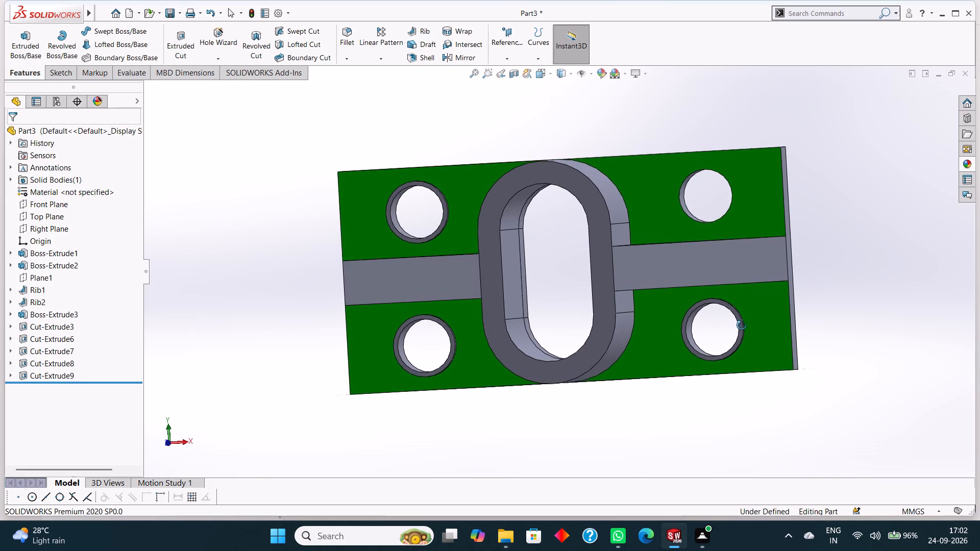
{"action": "middle_click_drag", "start_coordinate": [742, 325], "coordinate": [743, 327]}
{"action": "left_click", "coordinate": [560, 175]}
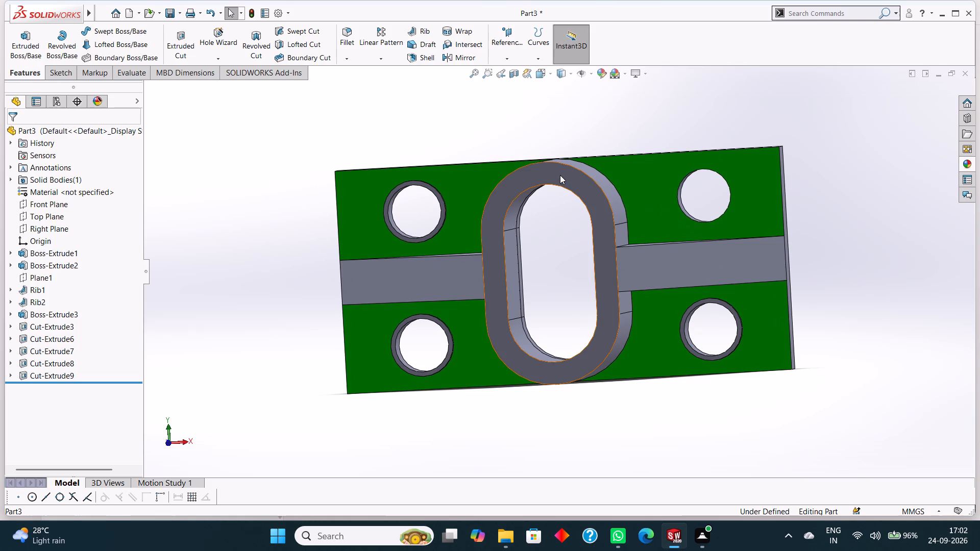
{"action": "right_click", "coordinate": [560, 175]}
{"action": "left_click", "coordinate": [587, 161]}
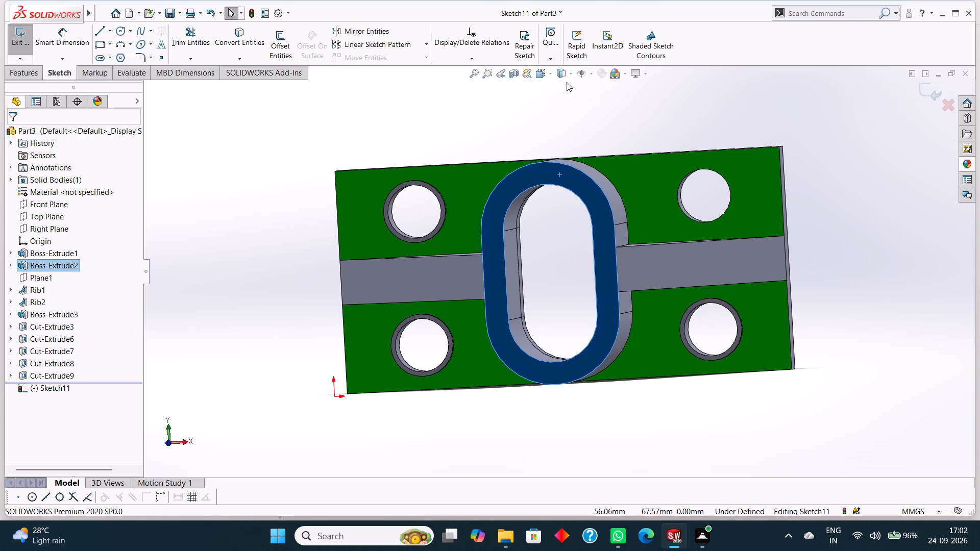
{"action": "key", "text": "Escape"}
{"action": "key", "text": "Escape"}
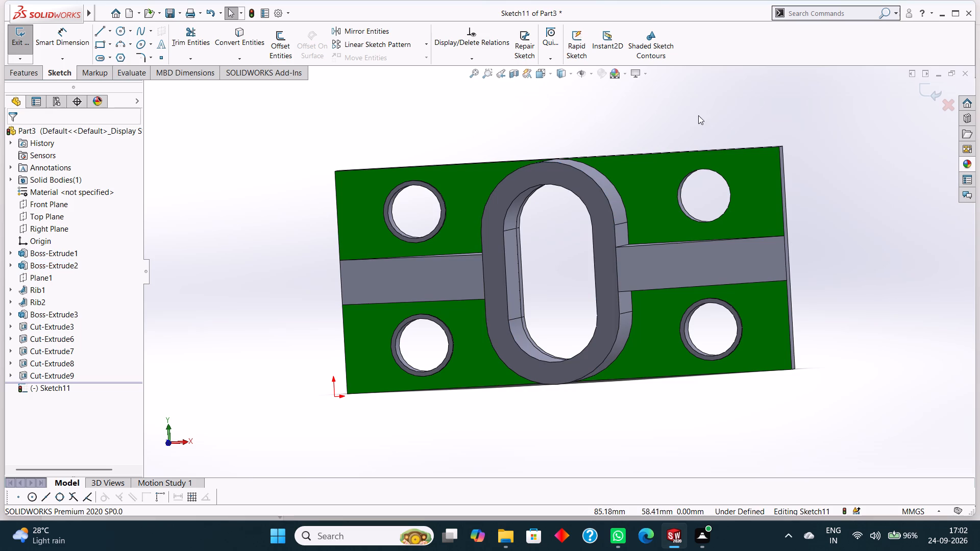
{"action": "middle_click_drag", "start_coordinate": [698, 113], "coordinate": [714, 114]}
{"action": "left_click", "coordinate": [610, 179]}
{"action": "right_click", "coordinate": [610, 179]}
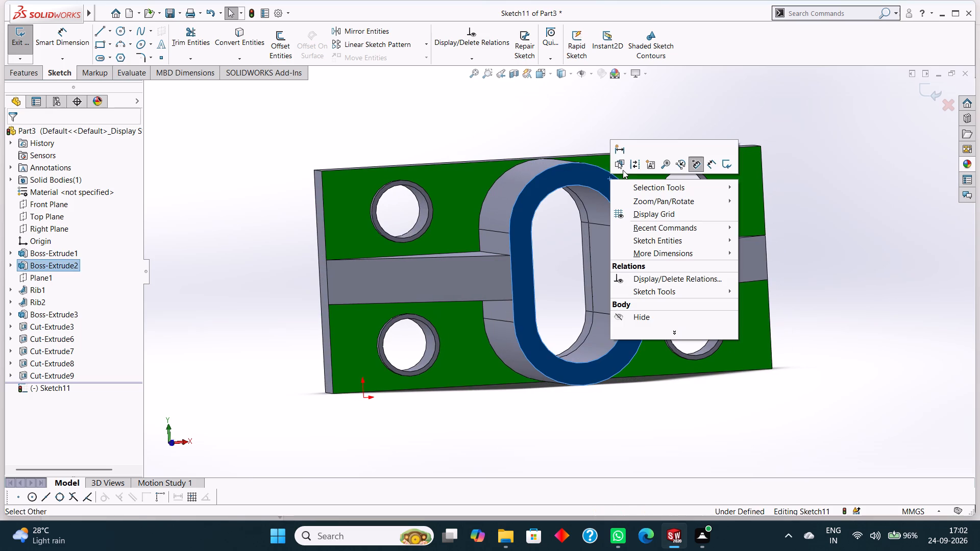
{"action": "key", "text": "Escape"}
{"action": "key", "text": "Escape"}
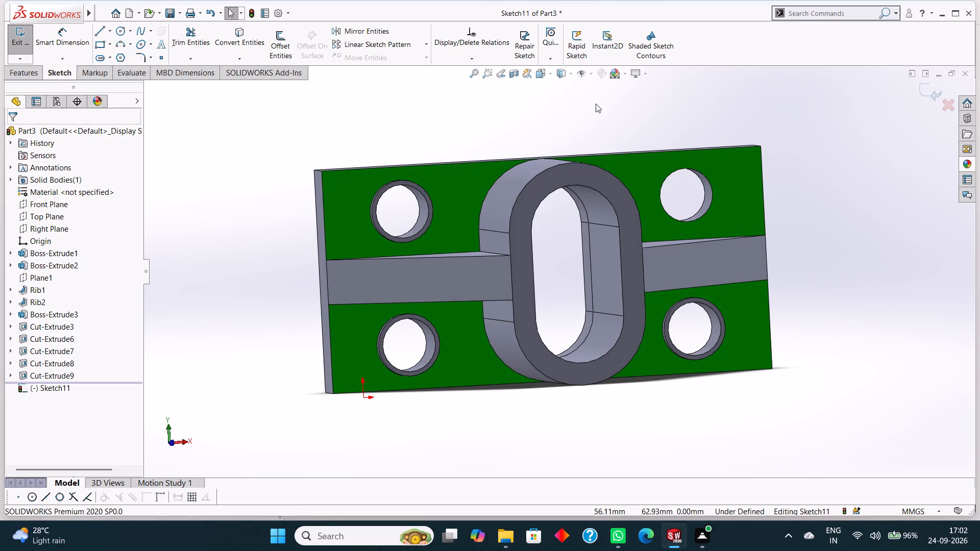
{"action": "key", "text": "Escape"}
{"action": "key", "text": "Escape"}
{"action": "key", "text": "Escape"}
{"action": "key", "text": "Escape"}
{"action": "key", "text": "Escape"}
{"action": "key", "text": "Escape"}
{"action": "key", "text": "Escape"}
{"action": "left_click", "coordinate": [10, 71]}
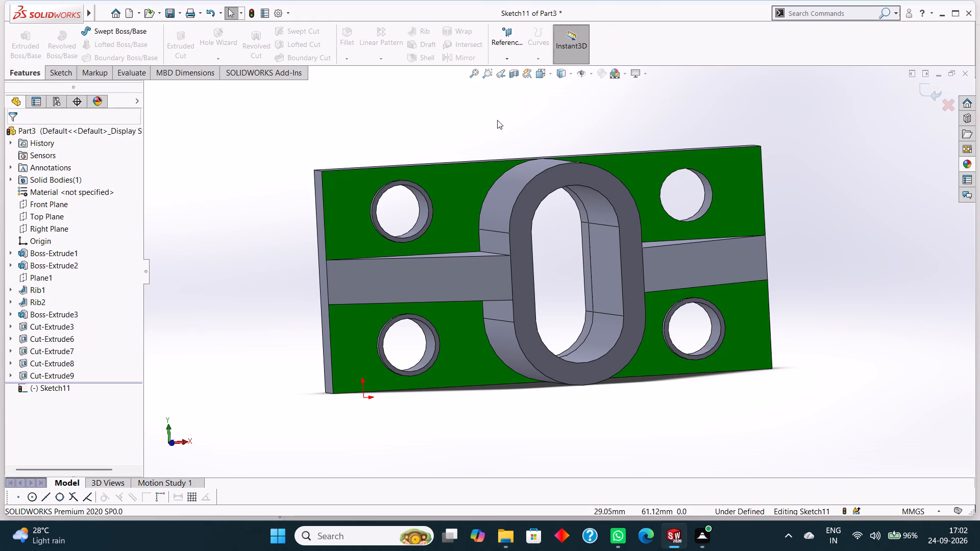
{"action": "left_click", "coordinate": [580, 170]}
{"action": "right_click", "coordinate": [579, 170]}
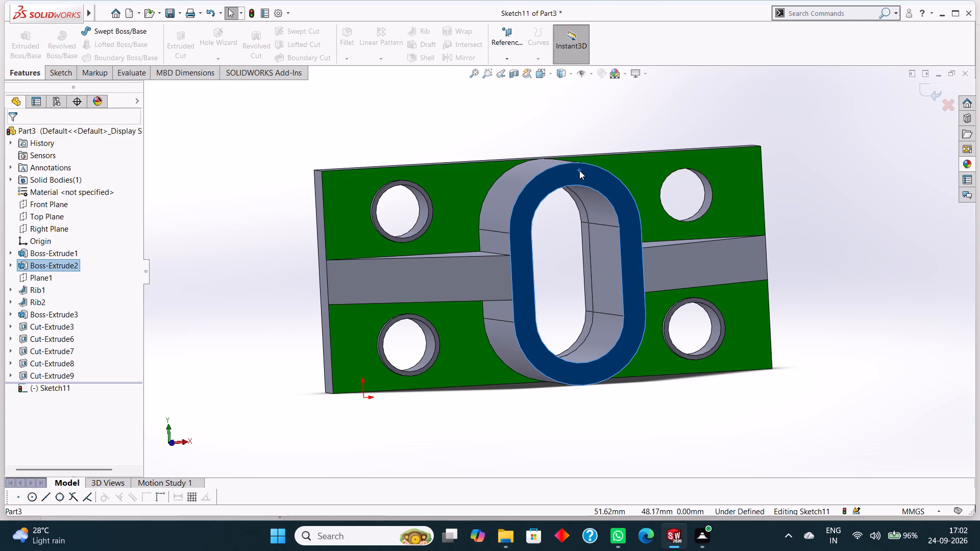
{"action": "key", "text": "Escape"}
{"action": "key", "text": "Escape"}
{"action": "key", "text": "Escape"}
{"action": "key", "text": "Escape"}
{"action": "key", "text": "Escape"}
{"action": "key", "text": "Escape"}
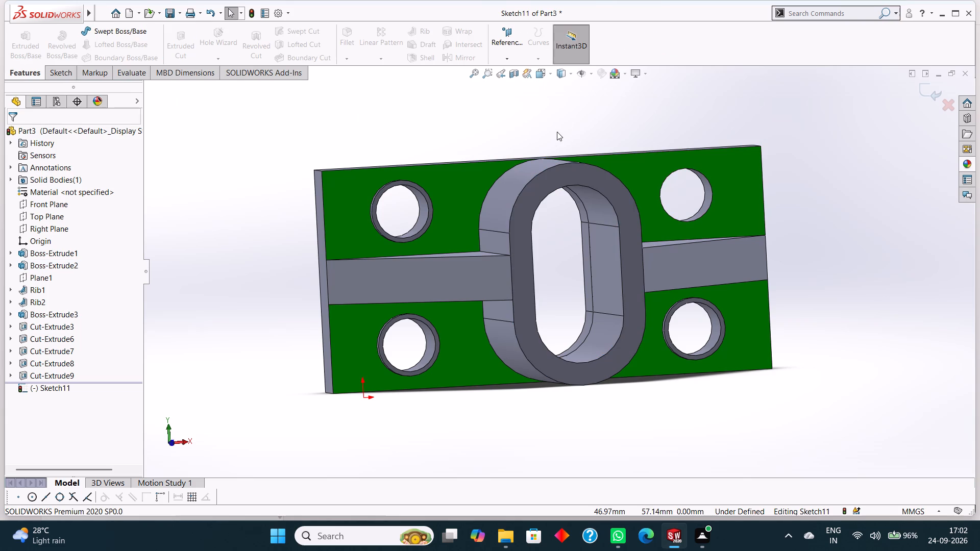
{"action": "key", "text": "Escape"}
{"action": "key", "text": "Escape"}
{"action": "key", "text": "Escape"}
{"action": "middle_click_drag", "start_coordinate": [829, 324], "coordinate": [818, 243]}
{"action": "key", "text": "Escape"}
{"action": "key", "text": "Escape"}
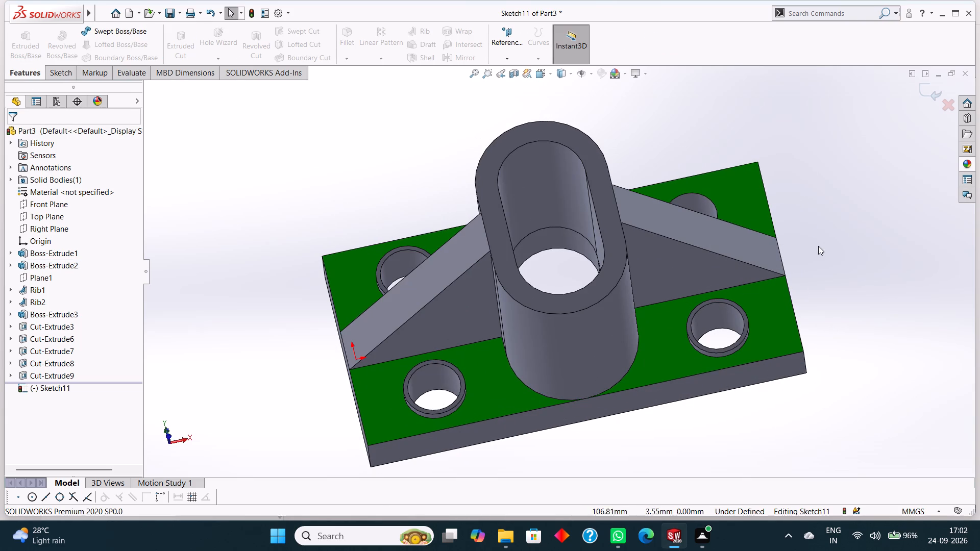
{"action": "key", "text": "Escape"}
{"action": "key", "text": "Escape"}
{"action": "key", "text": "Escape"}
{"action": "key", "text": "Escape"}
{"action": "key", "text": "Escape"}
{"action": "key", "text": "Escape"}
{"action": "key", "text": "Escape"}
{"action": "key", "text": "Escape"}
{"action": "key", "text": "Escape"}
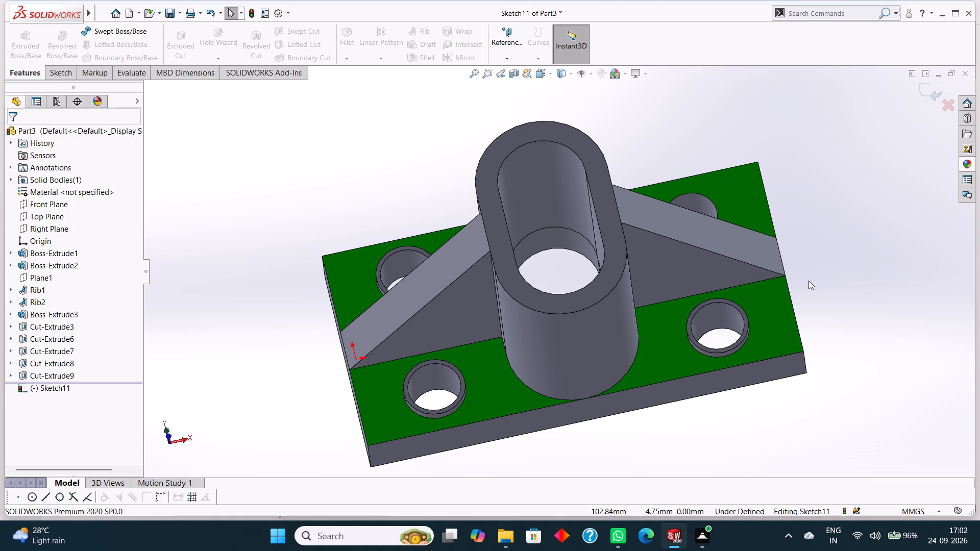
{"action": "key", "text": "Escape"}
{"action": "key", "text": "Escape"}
Examine the overall shape of the ribbed slot boss, corner rings and through openings from above and from the side.
{"action": "middle_click_drag", "start_coordinate": [803, 293], "coordinate": [806, 246]}
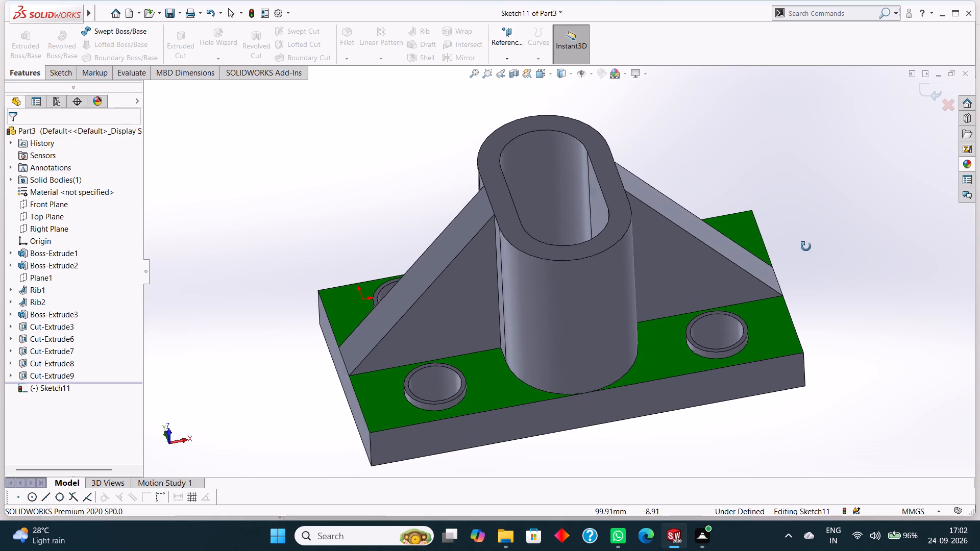
{"action": "middle_click_drag", "start_coordinate": [806, 246], "coordinate": [796, 354]}
{"action": "scroll", "coordinate": [796, 354], "scroll_direction": "up", "scroll_amount": 6}
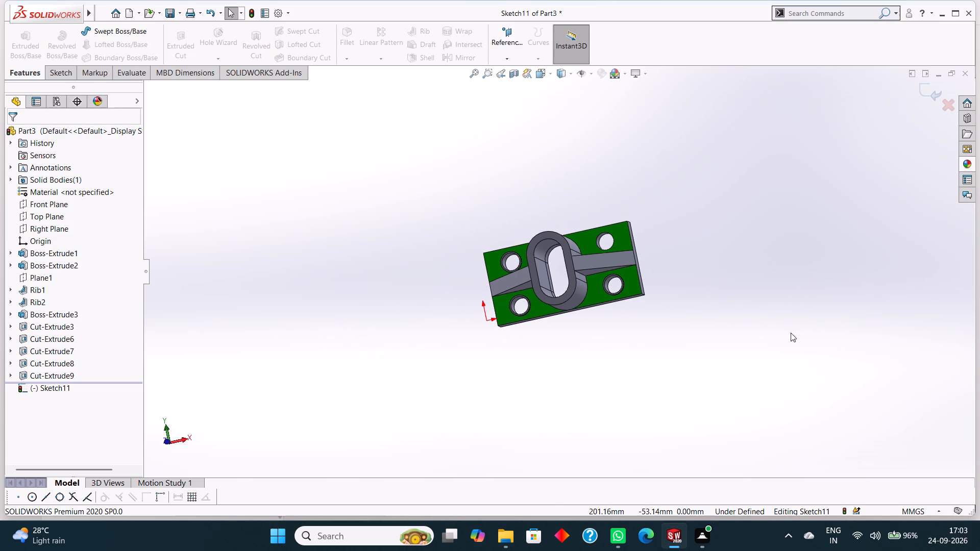
{"action": "scroll", "coordinate": [778, 328], "scroll_direction": "up", "scroll_amount": 2}
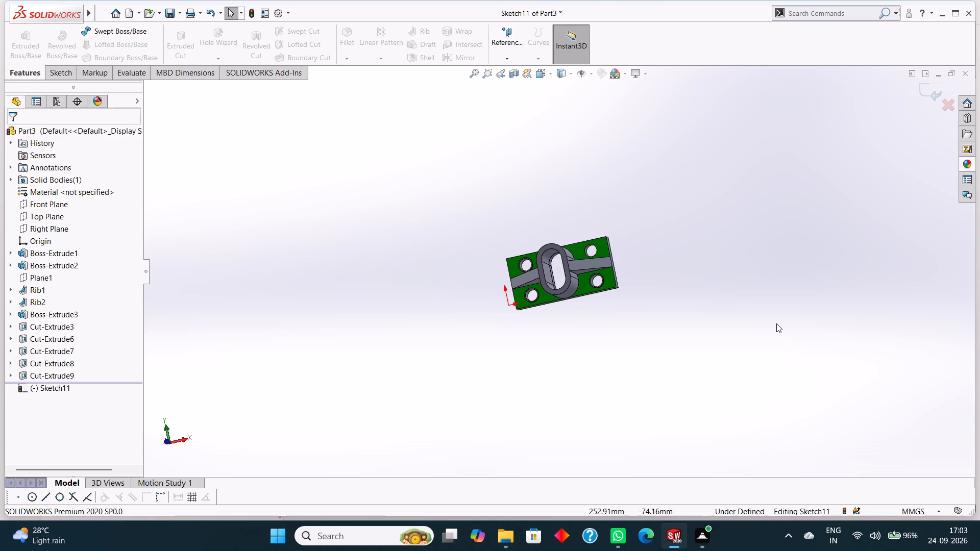
{"action": "scroll", "coordinate": [776, 321], "scroll_direction": "up", "scroll_amount": 1}
{"action": "scroll", "coordinate": [463, 240], "scroll_direction": "up", "scroll_amount": 1}
{"action": "scroll", "coordinate": [462, 237], "scroll_direction": "down", "scroll_amount": 4}
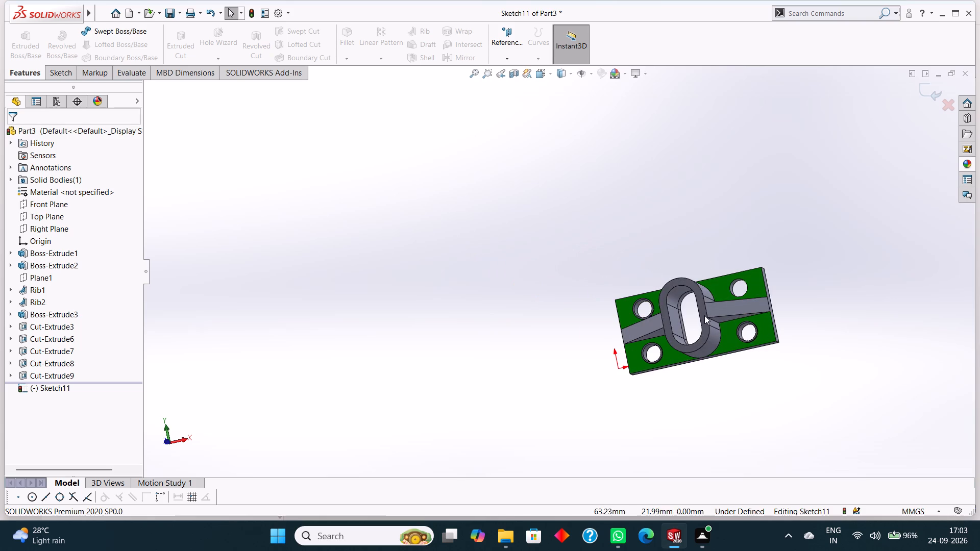
{"action": "scroll", "coordinate": [704, 315], "scroll_direction": "up", "scroll_amount": 5}
{"action": "middle_click_drag", "start_coordinate": [609, 331], "coordinate": [614, 217]}
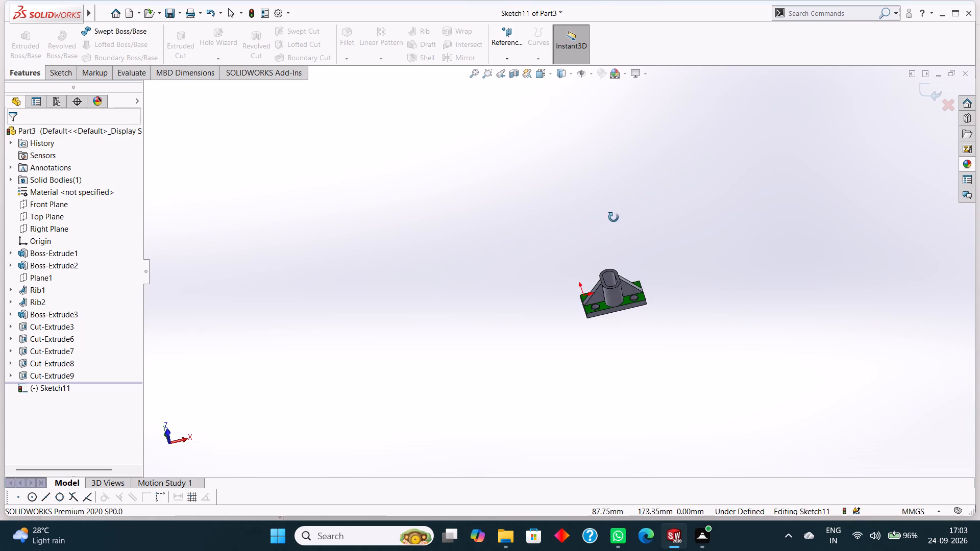
{"action": "middle_click_drag", "start_coordinate": [614, 217], "coordinate": [614, 198]}
{"action": "scroll", "coordinate": [650, 352], "scroll_direction": "down", "scroll_amount": 3}
{"action": "scroll", "coordinate": [619, 327], "scroll_direction": "up", "scroll_amount": 3}
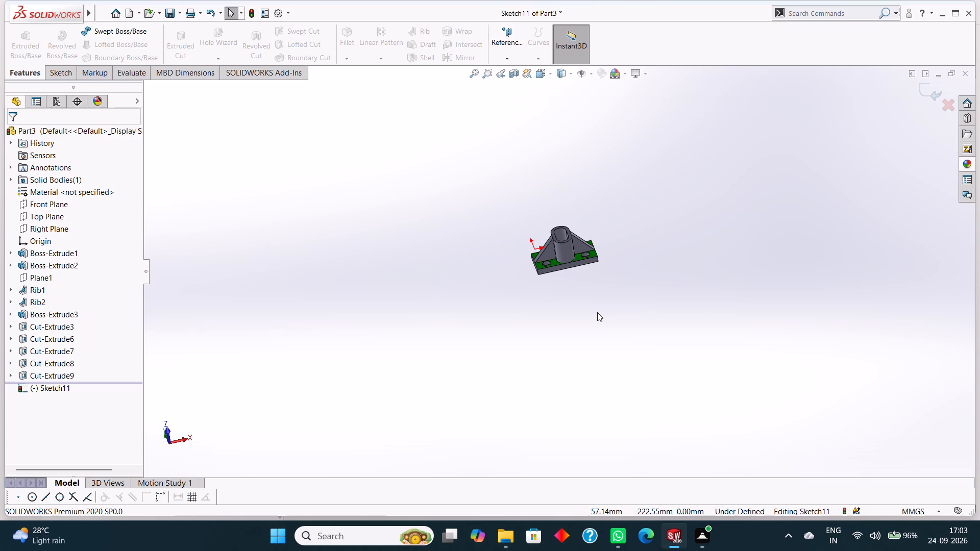
{"action": "scroll", "coordinate": [666, 304], "scroll_direction": "up", "scroll_amount": 2}
{"action": "scroll", "coordinate": [664, 315], "scroll_direction": "down", "scroll_amount": 2}
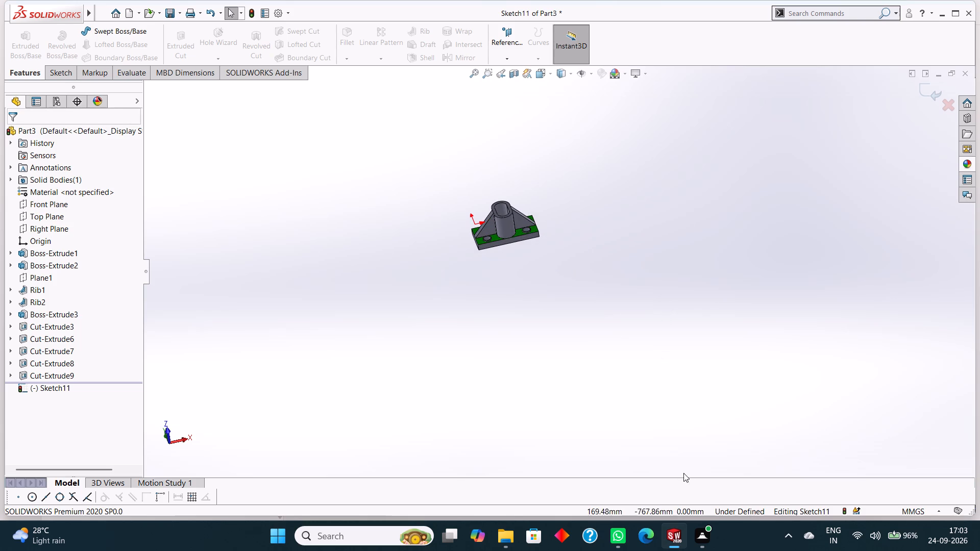
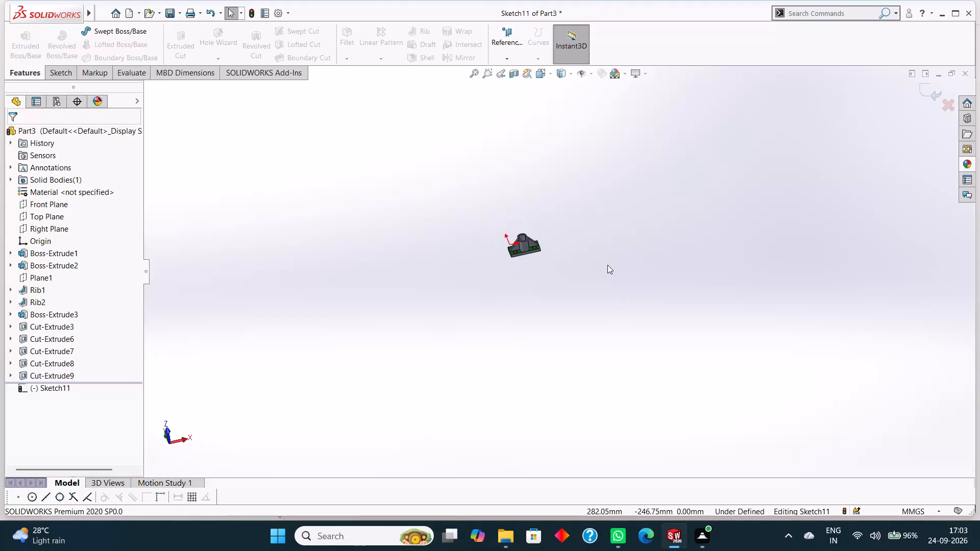
Examine the ribbed slot boss, its side ribs and the corner rings from an oblique angle, close up and at a distance.
{"action": "left_click", "coordinate": [607, 265]}
{"action": "scroll", "coordinate": [595, 238], "scroll_direction": "down", "scroll_amount": 3}
{"action": "scroll", "coordinate": [595, 238], "scroll_direction": "up", "scroll_amount": 2}
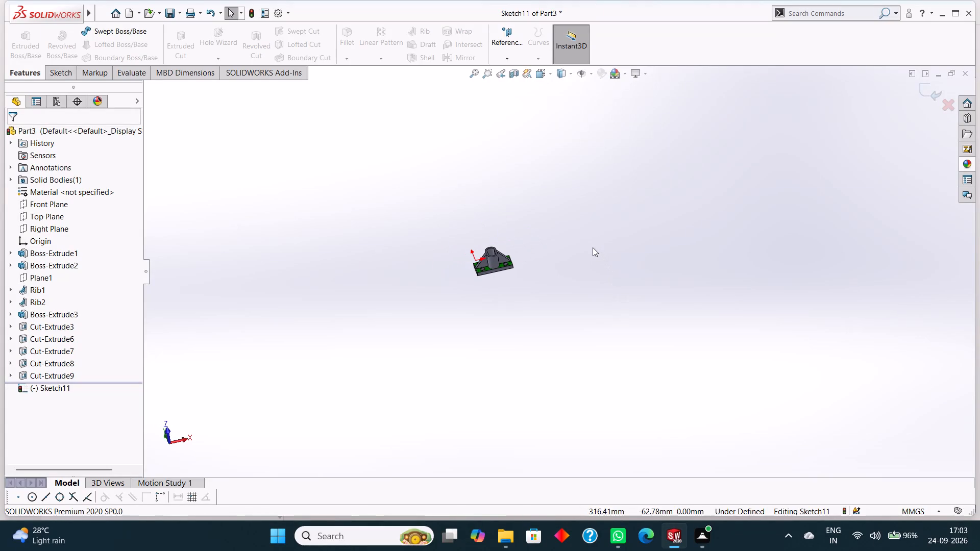
{"action": "scroll", "coordinate": [462, 241], "scroll_direction": "down", "scroll_amount": 2}
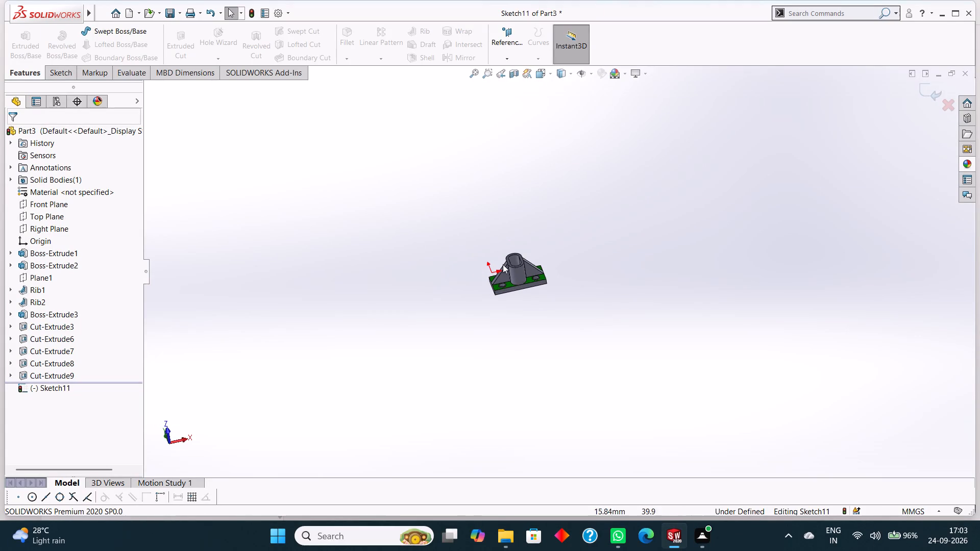
{"action": "scroll", "coordinate": [519, 273], "scroll_direction": "down", "scroll_amount": 3}
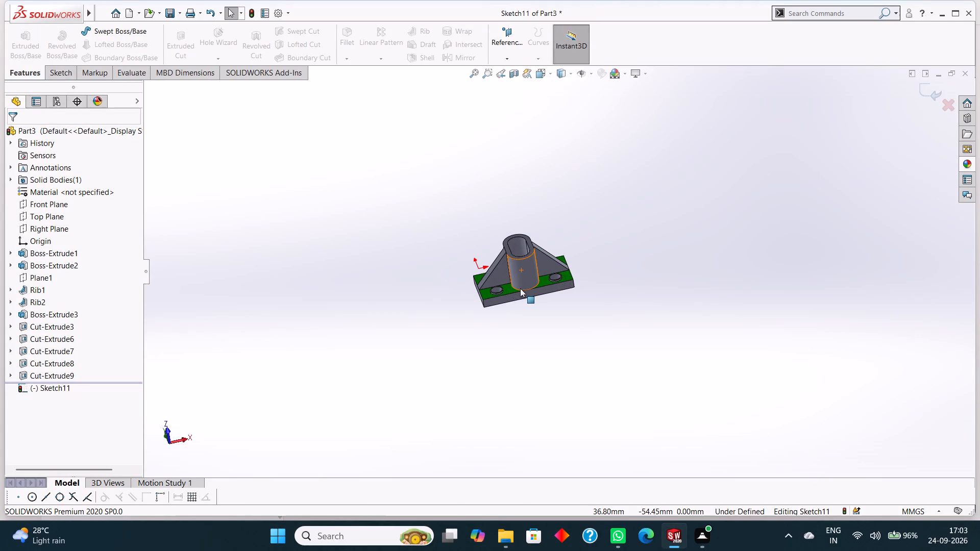
{"action": "scroll", "coordinate": [520, 288], "scroll_direction": "up", "scroll_amount": 1}
{"action": "scroll", "coordinate": [520, 288], "scroll_direction": "down", "scroll_amount": 1}
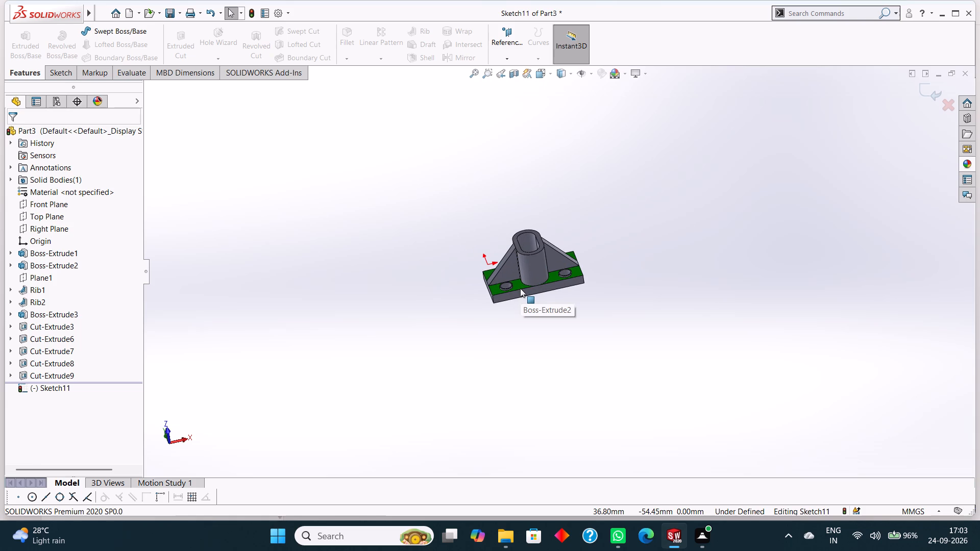
{"action": "scroll", "coordinate": [520, 288], "scroll_direction": "down", "scroll_amount": 2}
{"action": "scroll", "coordinate": [520, 288], "scroll_direction": "up", "scroll_amount": 1}
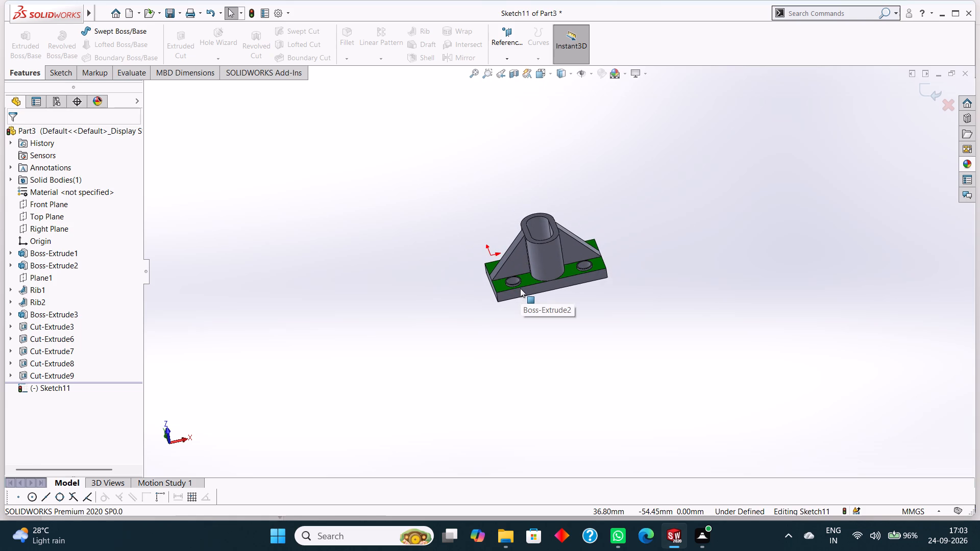
{"action": "scroll", "coordinate": [520, 288], "scroll_direction": "up", "scroll_amount": 2}
{"action": "scroll", "coordinate": [520, 288], "scroll_direction": "down", "scroll_amount": 1}
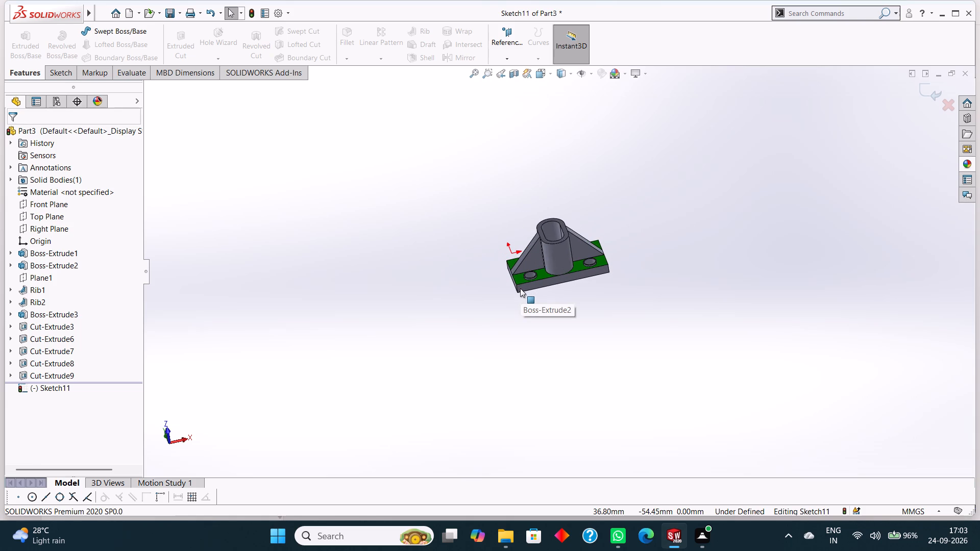
{"action": "scroll", "coordinate": [520, 288], "scroll_direction": "down", "scroll_amount": 2}
{"action": "scroll", "coordinate": [520, 288], "scroll_direction": "up", "scroll_amount": 3}
{"action": "scroll", "coordinate": [572, 243], "scroll_direction": "down", "scroll_amount": 3}
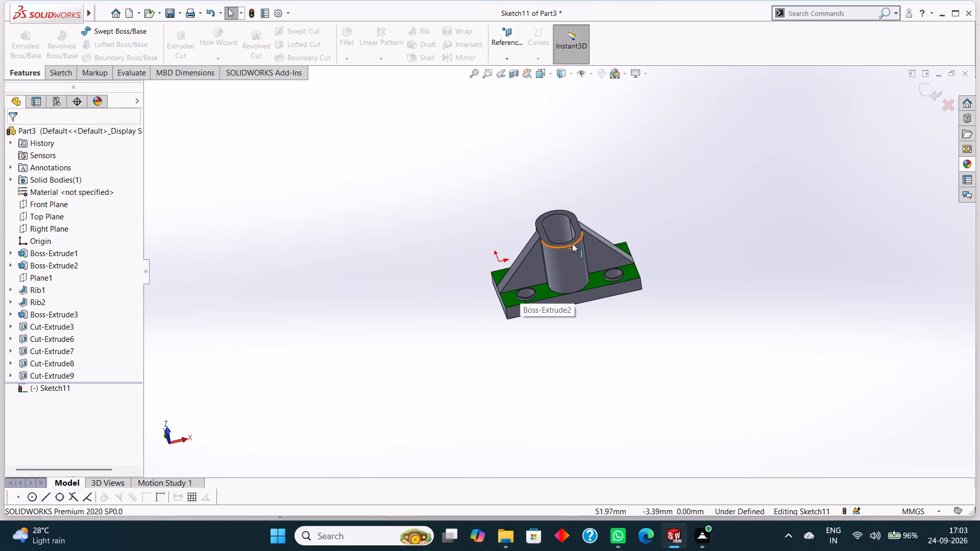
{"action": "scroll", "coordinate": [651, 244], "scroll_direction": "down", "scroll_amount": 4}
{"action": "scroll", "coordinate": [537, 390], "scroll_direction": "up", "scroll_amount": 7}
{"action": "scroll", "coordinate": [529, 235], "scroll_direction": "down", "scroll_amount": 4}
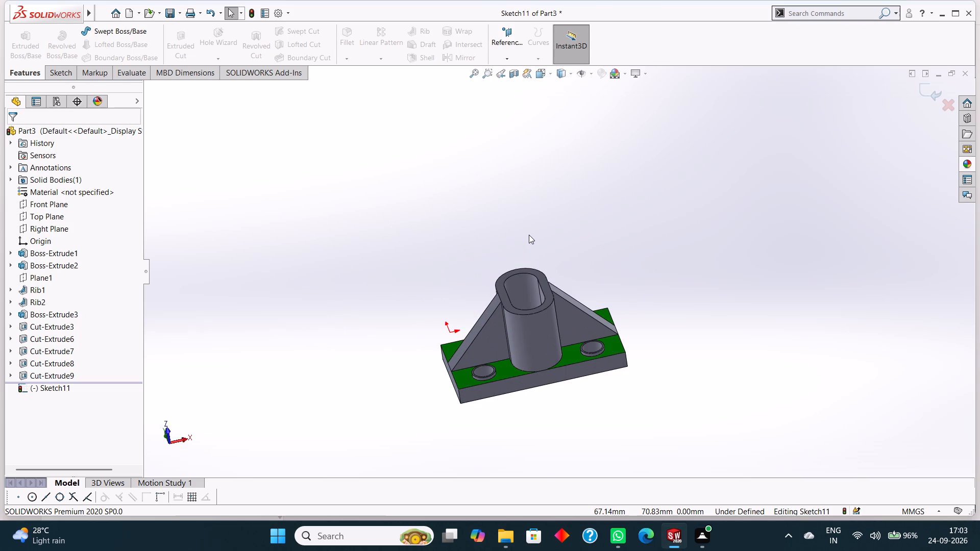
{"action": "scroll", "coordinate": [571, 346], "scroll_direction": "down", "scroll_amount": 2}
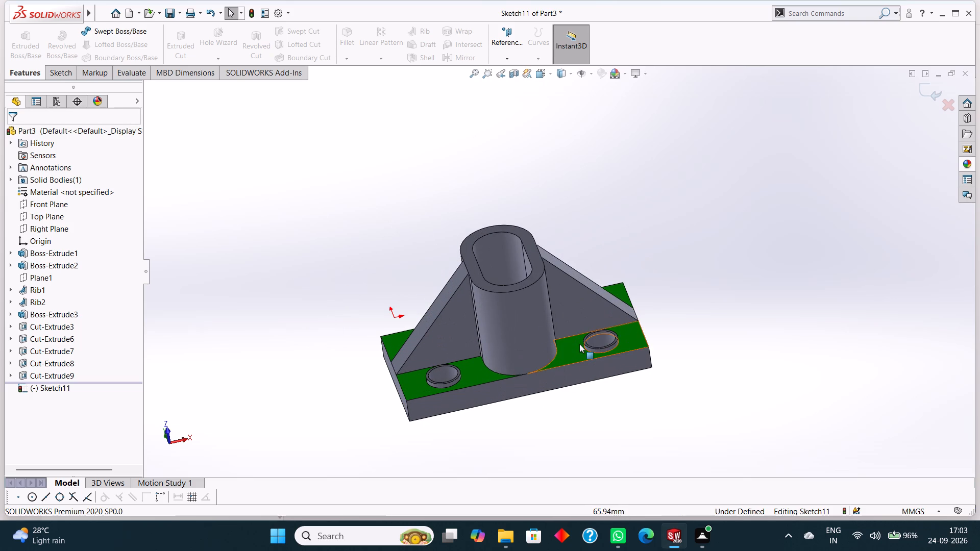
{"action": "scroll", "coordinate": [577, 340], "scroll_direction": "up", "scroll_amount": 2}
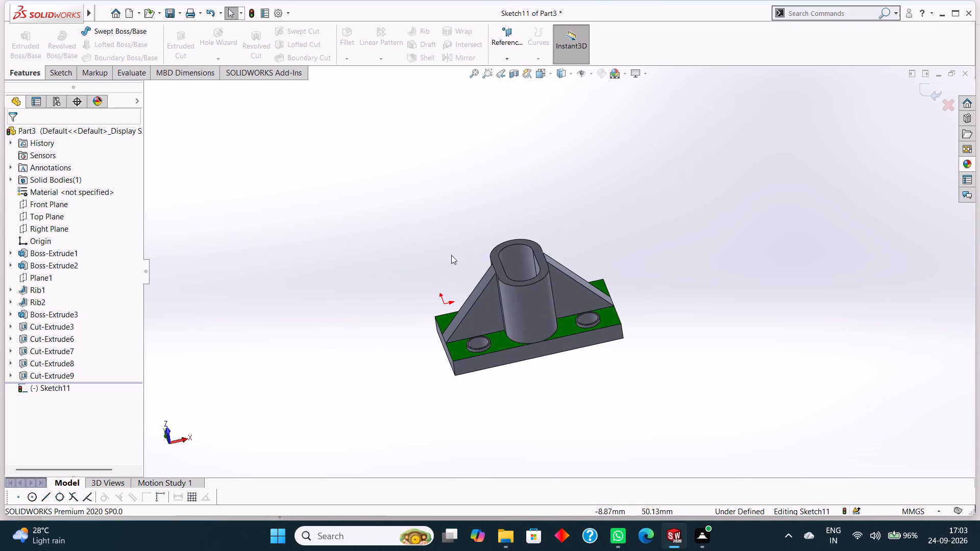
{"action": "scroll", "coordinate": [511, 236], "scroll_direction": "down", "scroll_amount": 2}
{"action": "scroll", "coordinate": [536, 287], "scroll_direction": "up", "scroll_amount": 6}
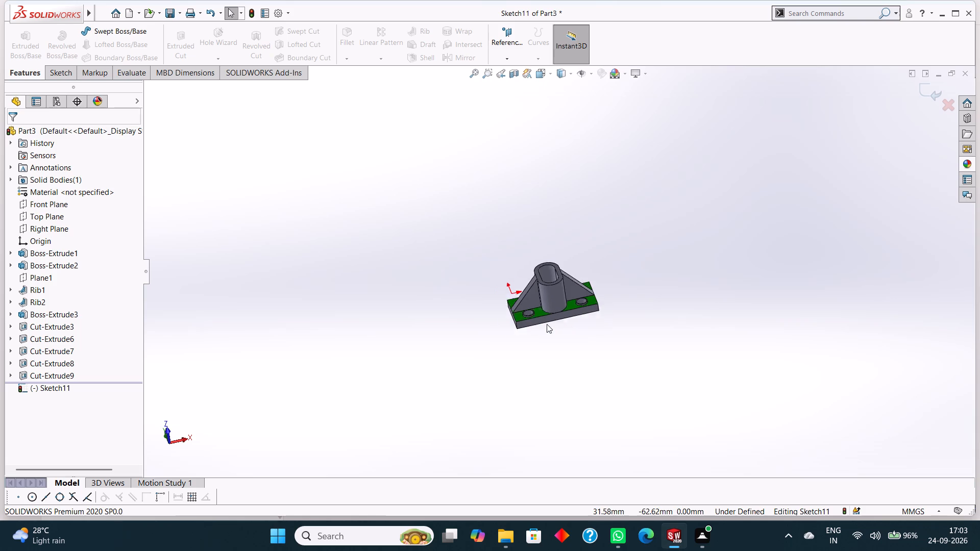
{"action": "scroll", "coordinate": [547, 324], "scroll_direction": "up", "scroll_amount": 4}
Inspect the slot opening and the four corner holes through the plate from a steeper, near-top view.
{"action": "middle_click_drag", "start_coordinate": [586, 221], "coordinate": [589, 318]}
{"action": "scroll", "coordinate": [589, 318], "scroll_direction": "down", "scroll_amount": 1}
{"action": "scroll", "coordinate": [545, 269], "scroll_direction": "down", "scroll_amount": 9}
{"action": "scroll", "coordinate": [545, 269], "scroll_direction": "up", "scroll_amount": 7}
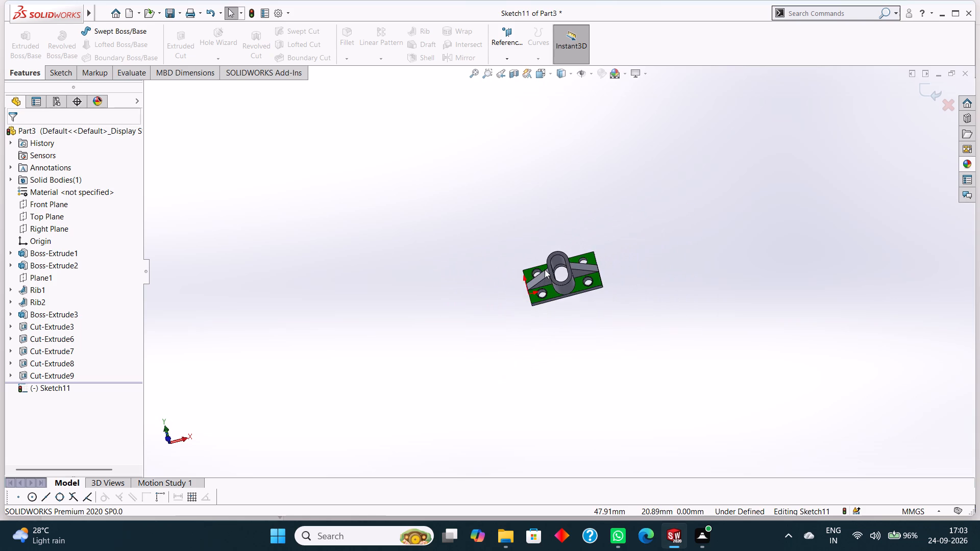
{"action": "scroll", "coordinate": [575, 289], "scroll_direction": "up", "scroll_amount": 4}
{"action": "scroll", "coordinate": [556, 263], "scroll_direction": "down", "scroll_amount": 5}
{"action": "scroll", "coordinate": [568, 305], "scroll_direction": "down", "scroll_amount": 4}
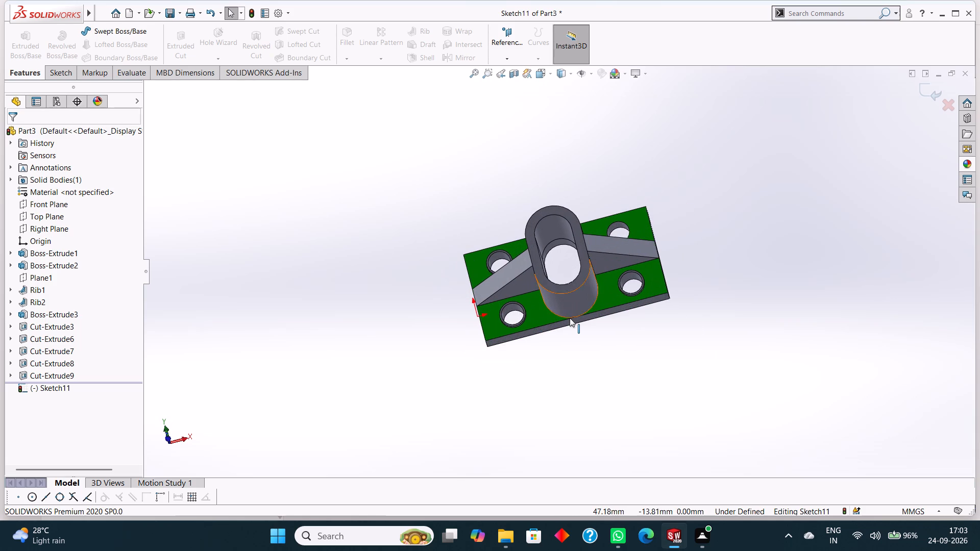
{"action": "scroll", "coordinate": [566, 276], "scroll_direction": "down", "scroll_amount": 3}
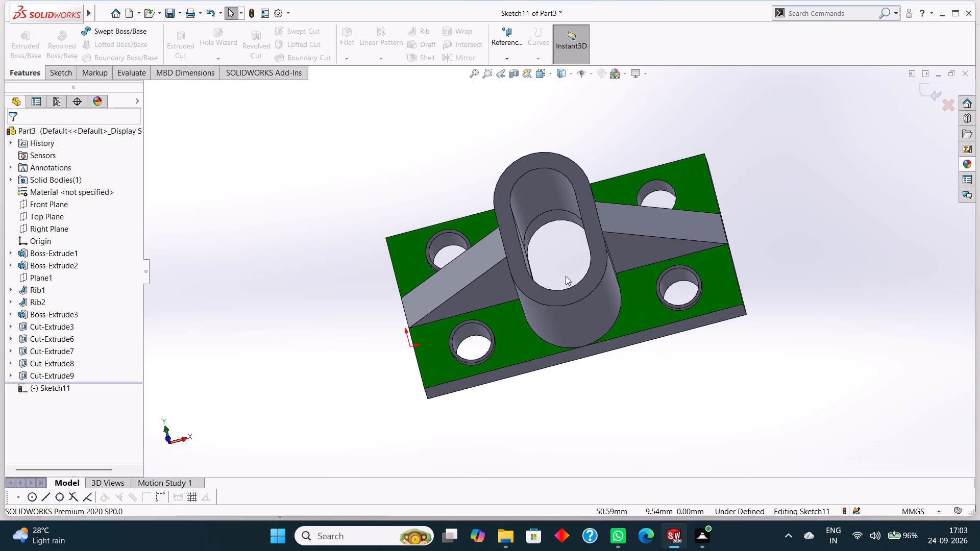
{"action": "scroll", "coordinate": [566, 276], "scroll_direction": "up", "scroll_amount": 6}
{"action": "middle_click_drag", "start_coordinate": [560, 346], "coordinate": [560, 318]}
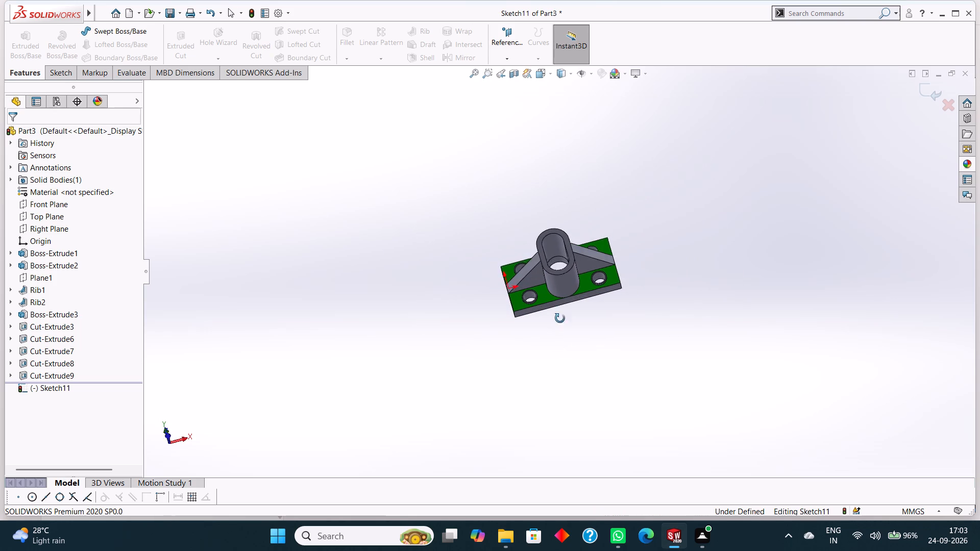
{"action": "middle_click_drag", "start_coordinate": [560, 318], "coordinate": [565, 340]}
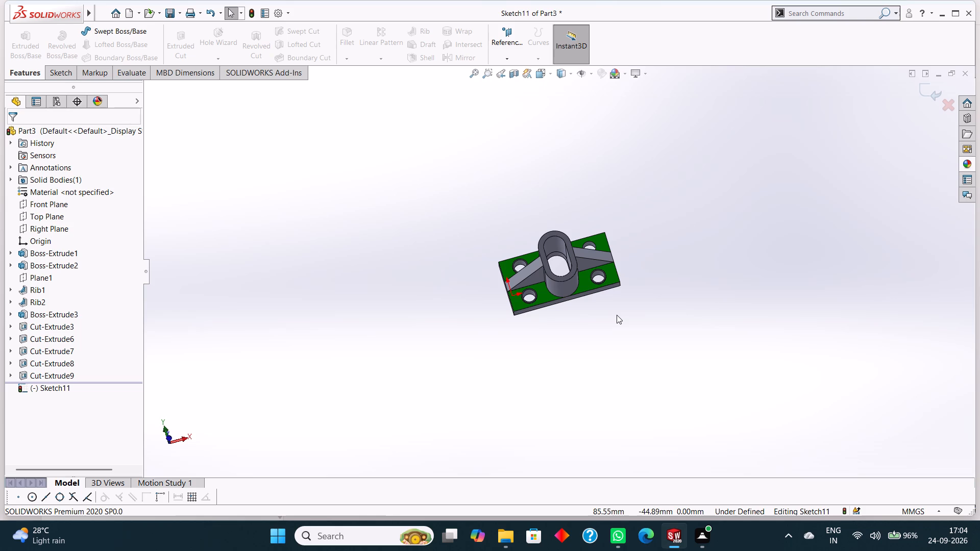
{"action": "scroll", "coordinate": [617, 316], "scroll_direction": "up", "scroll_amount": 2}
{"action": "scroll", "coordinate": [617, 316], "scroll_direction": "down", "scroll_amount": 2}
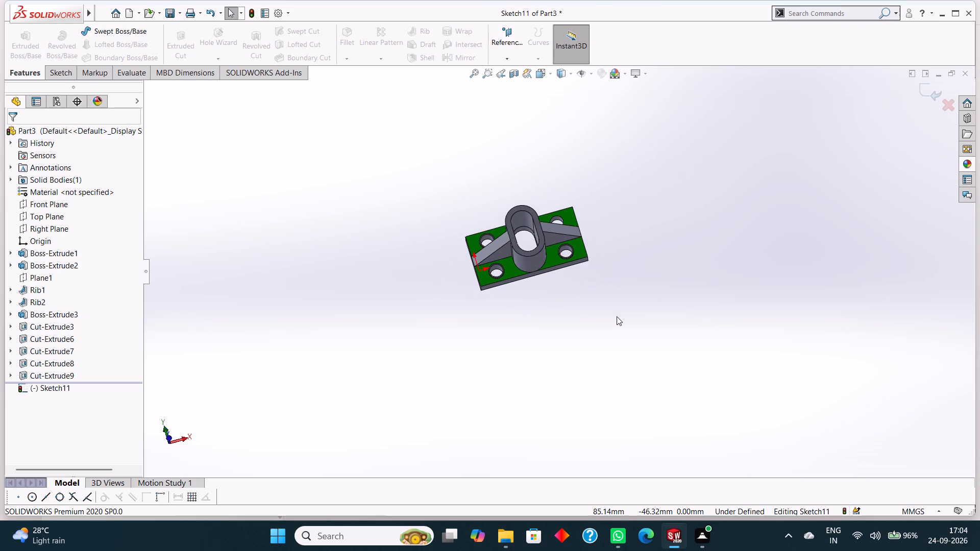
{"action": "scroll", "coordinate": [617, 316], "scroll_direction": "down", "scroll_amount": 1}
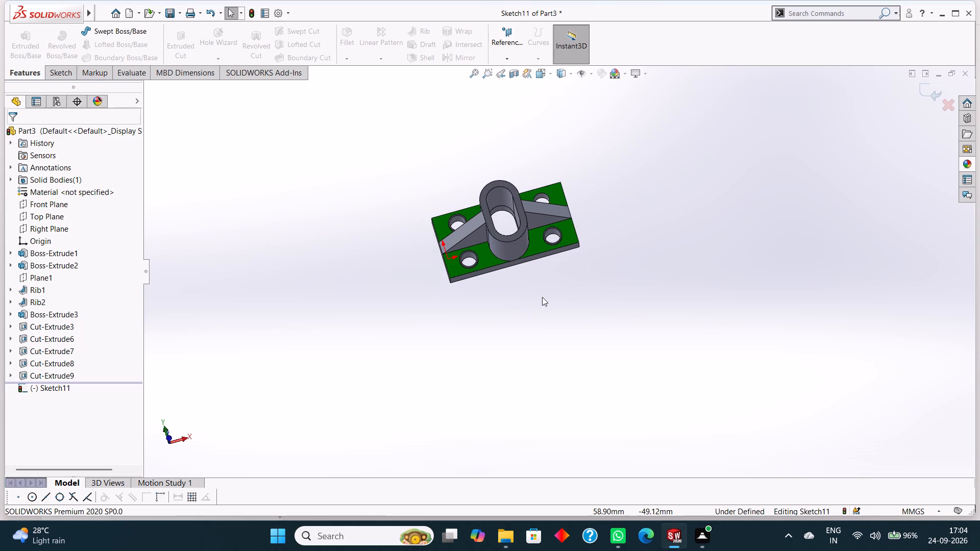
Save the part as "boss mounting bracket" in the tryfuji folder, discarding the empty sketch and rebuilding the document.
{"action": "key", "text": "ctrl+s"}
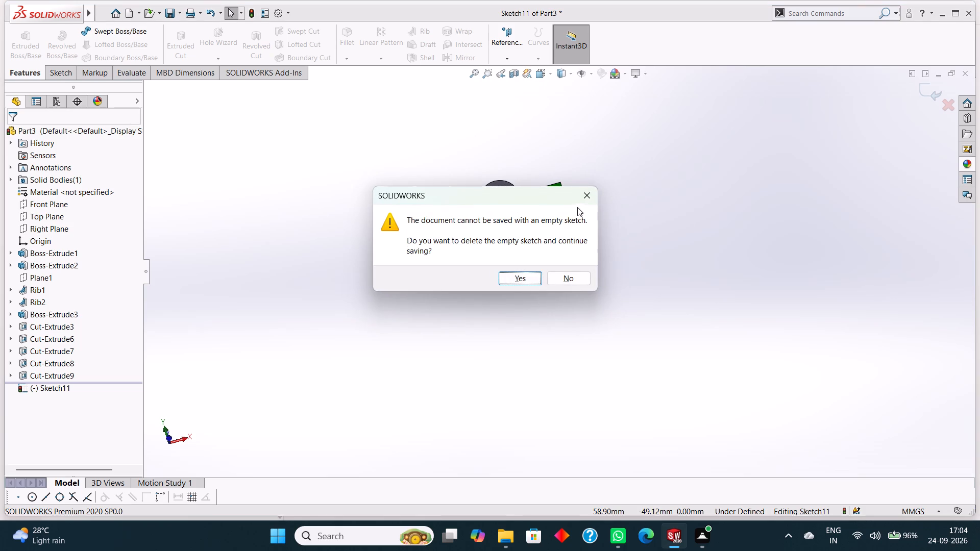
{"action": "left_click", "coordinate": [583, 195]}
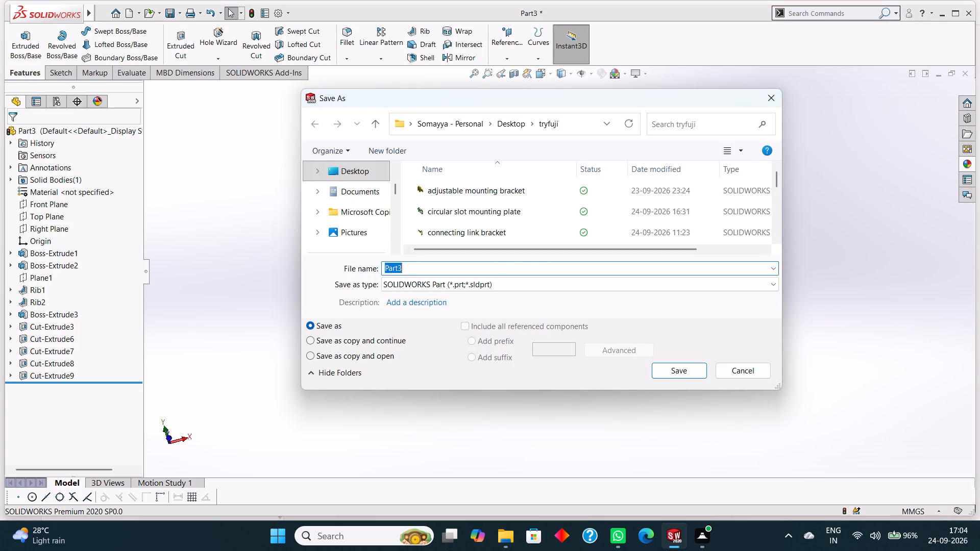
{"action": "key", "text": "BackSpace"}
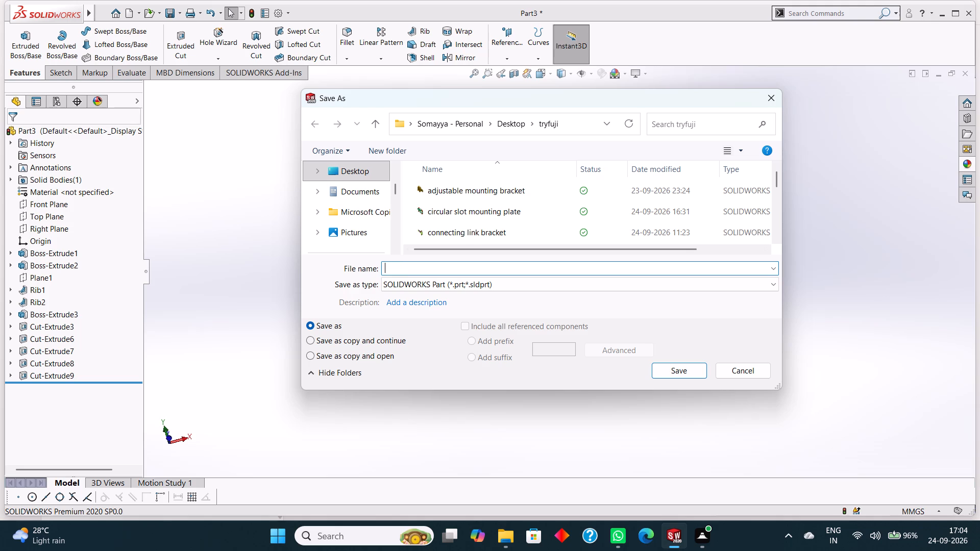
{"action": "type", "text": "bo"}
{"action": "type", "text": "ss"}
{"action": "key", "text": "space"}
{"action": "type", "text": "moun"}
{"action": "type", "text": "ting"}
{"action": "key", "text": "space"}
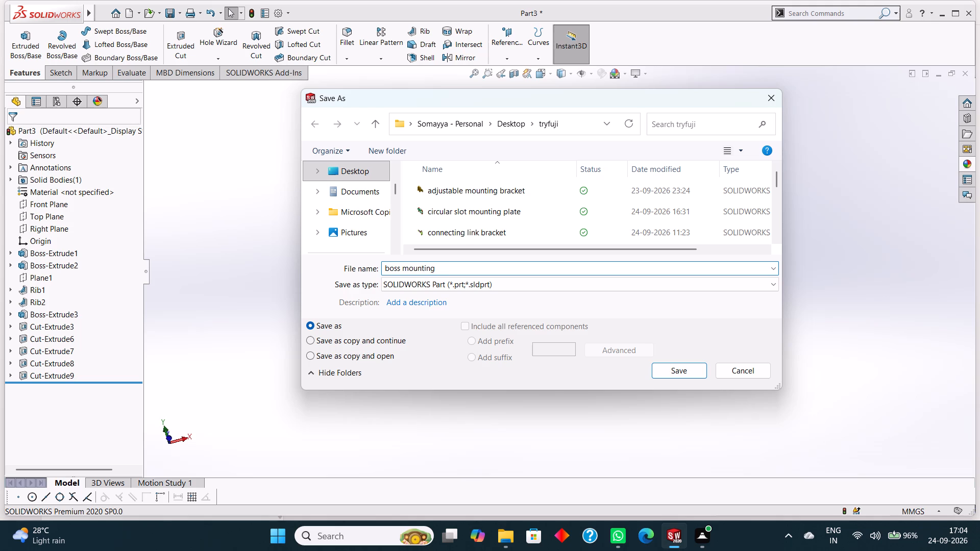
{"action": "type", "text": "bracket"}
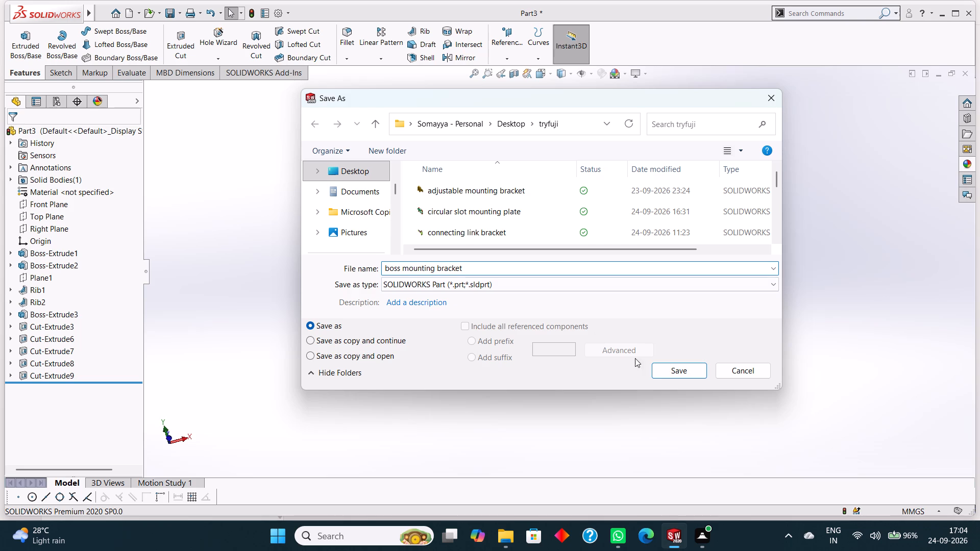
{"action": "left_click", "coordinate": [678, 374]}
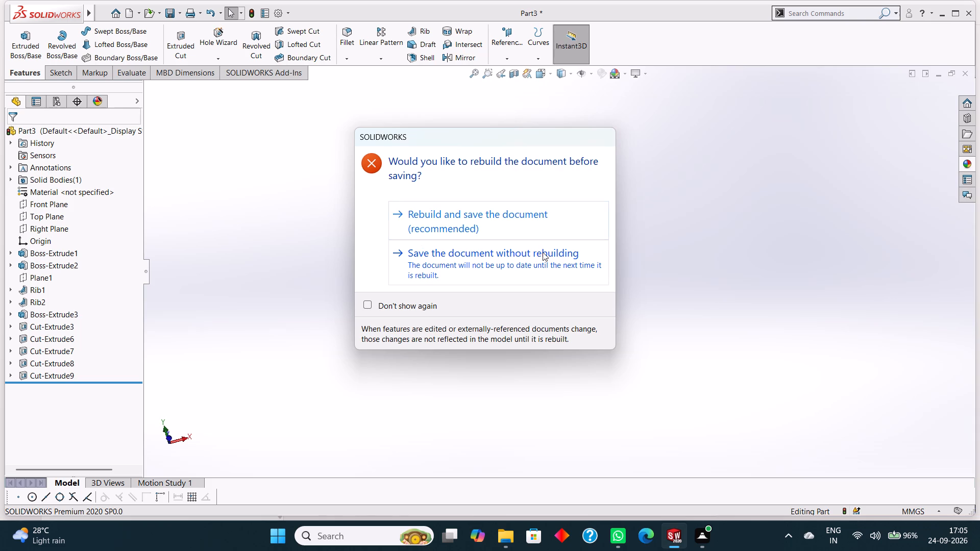
{"action": "left_click", "coordinate": [489, 215]}
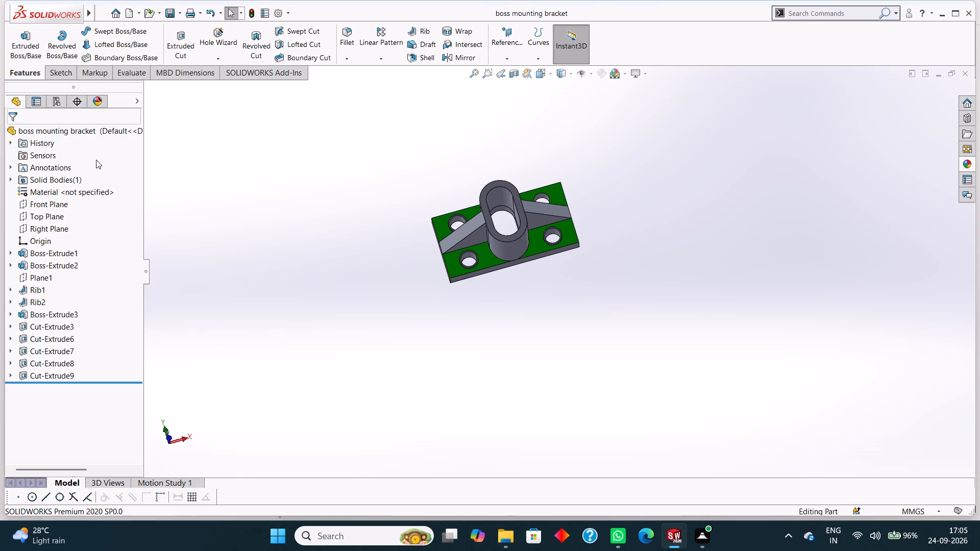
Save a copy of the part as an Adobe PDF named "boss mounting bracket" in the same folder.
{"action": "left_click", "coordinate": [179, 15]}
{"action": "left_click", "coordinate": [190, 35]}
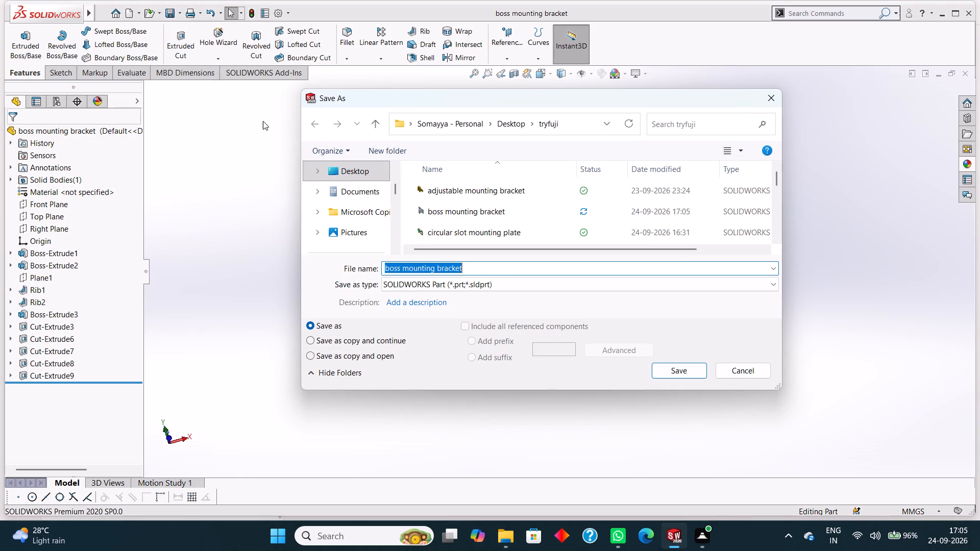
{"action": "left_click", "coordinate": [476, 269]}
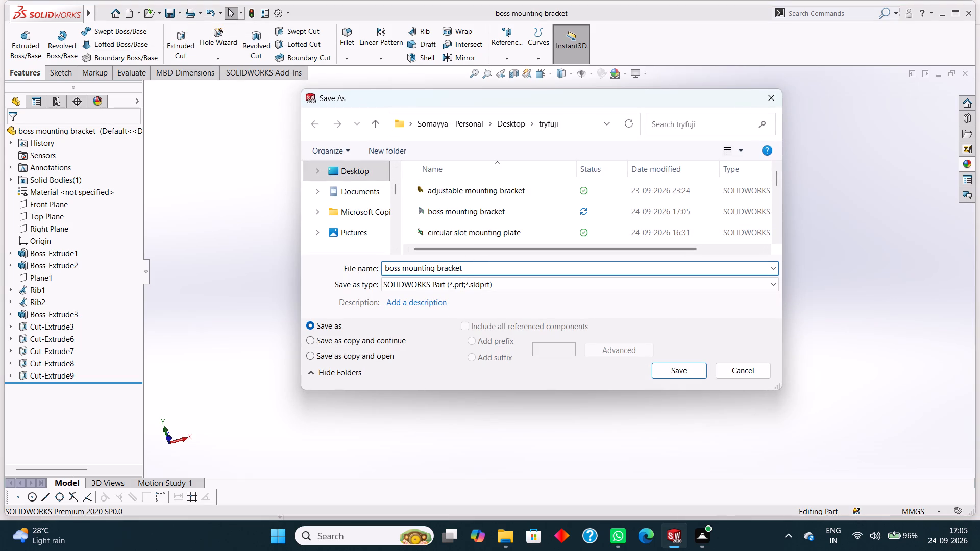
{"action": "left_click", "coordinate": [489, 285]}
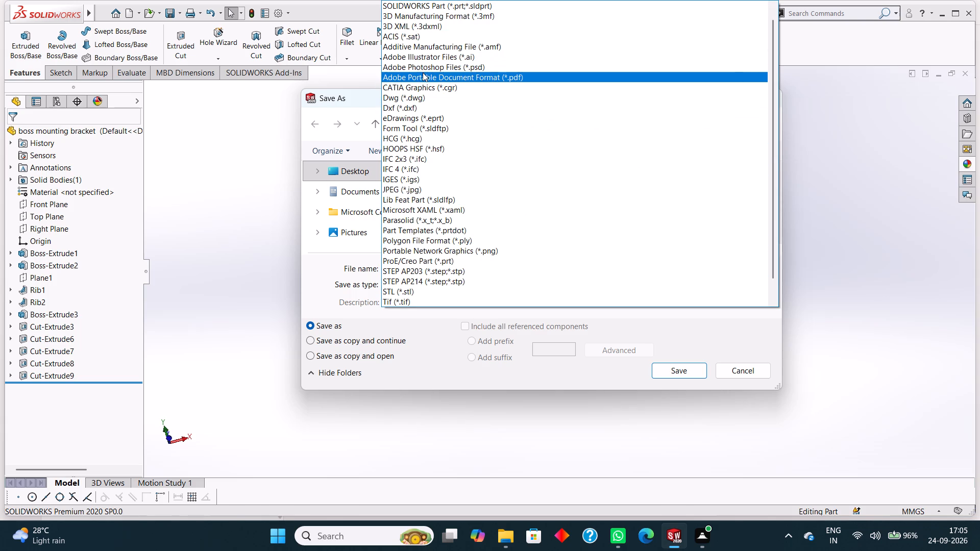
{"action": "left_click", "coordinate": [438, 76]}
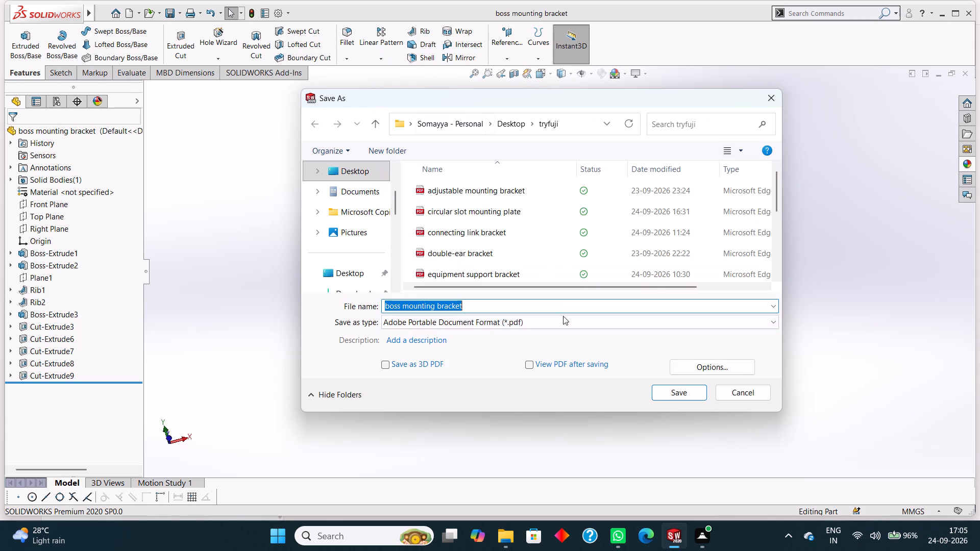
{"action": "left_click", "coordinate": [667, 391]}
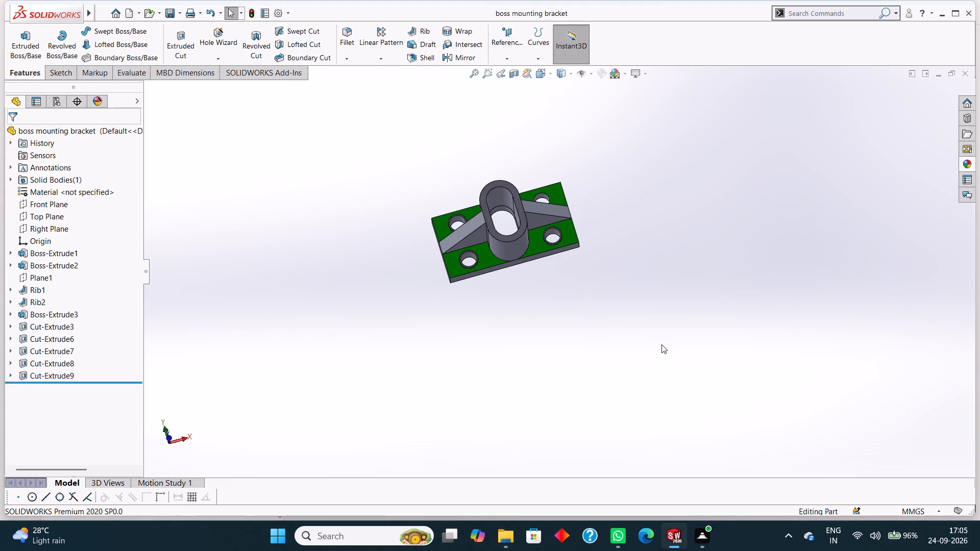